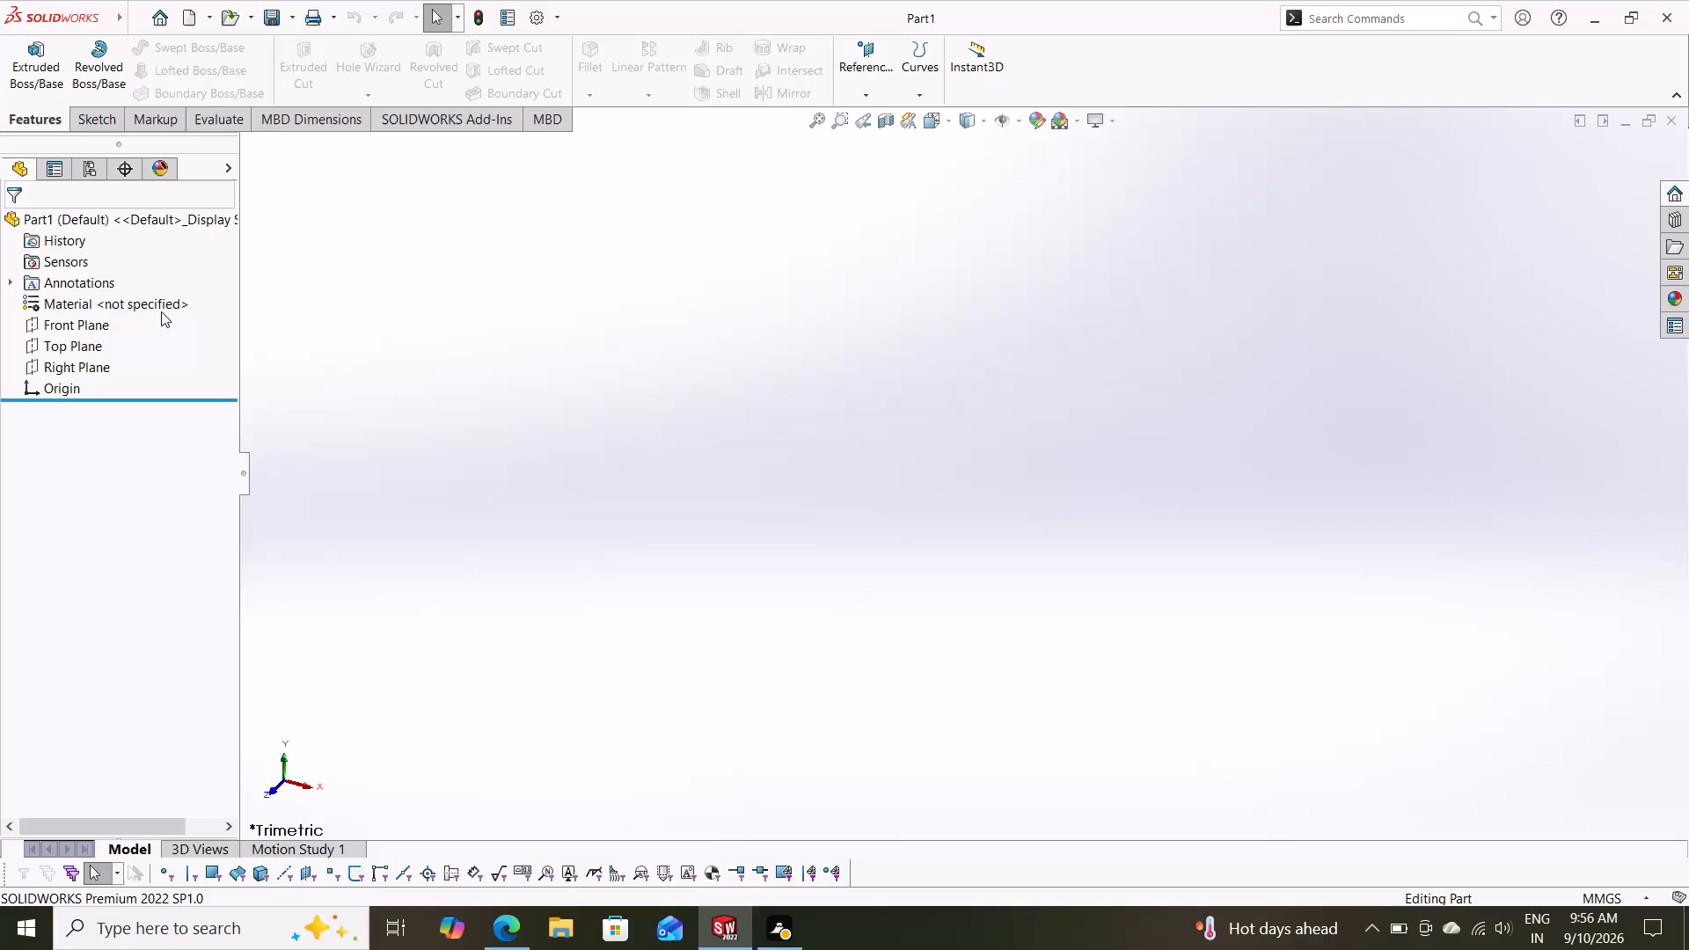
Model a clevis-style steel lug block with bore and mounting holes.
Start a new sketch on the Front Plane.
click(114, 325)
click(48, 321)
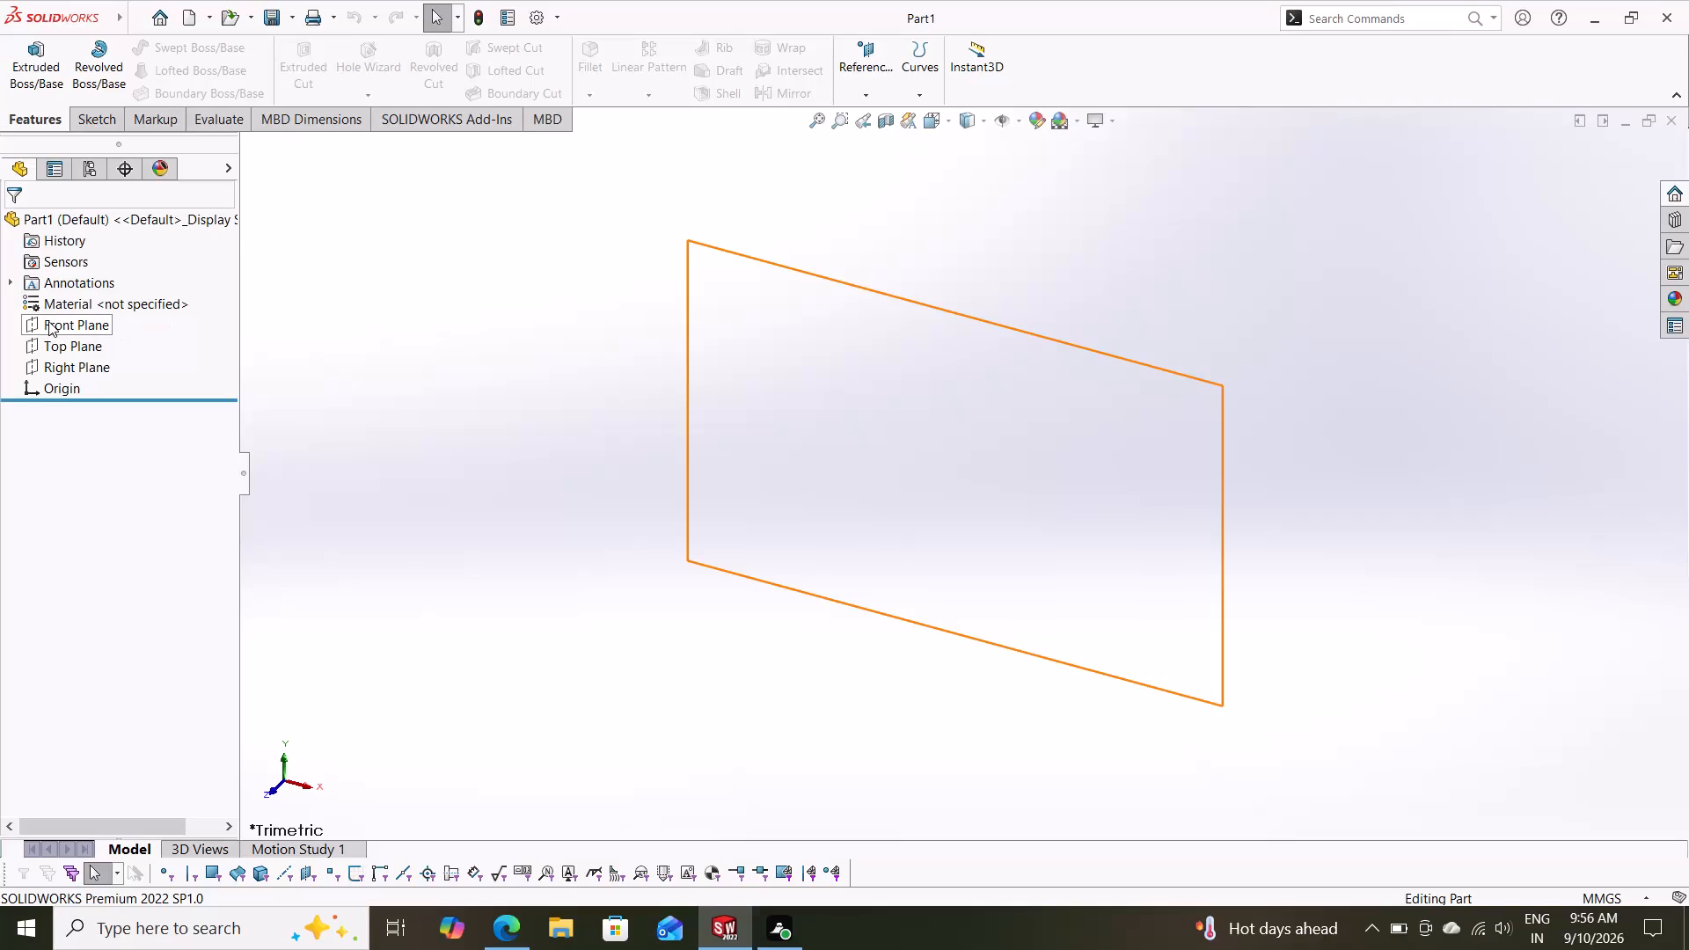
click(70, 298)
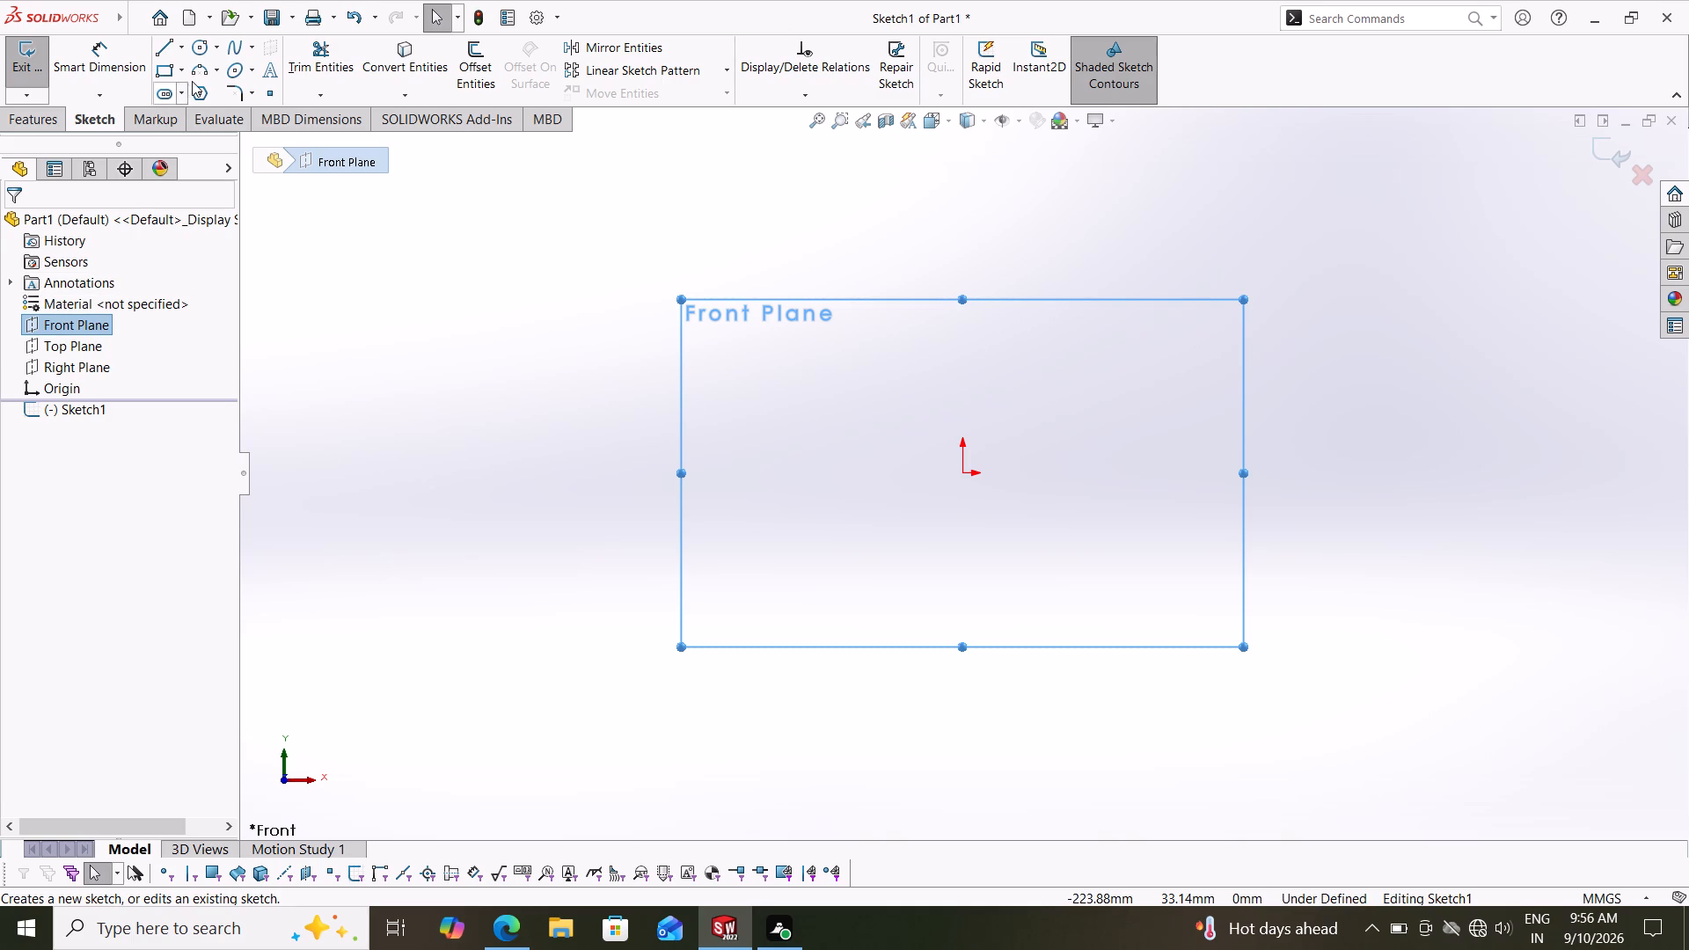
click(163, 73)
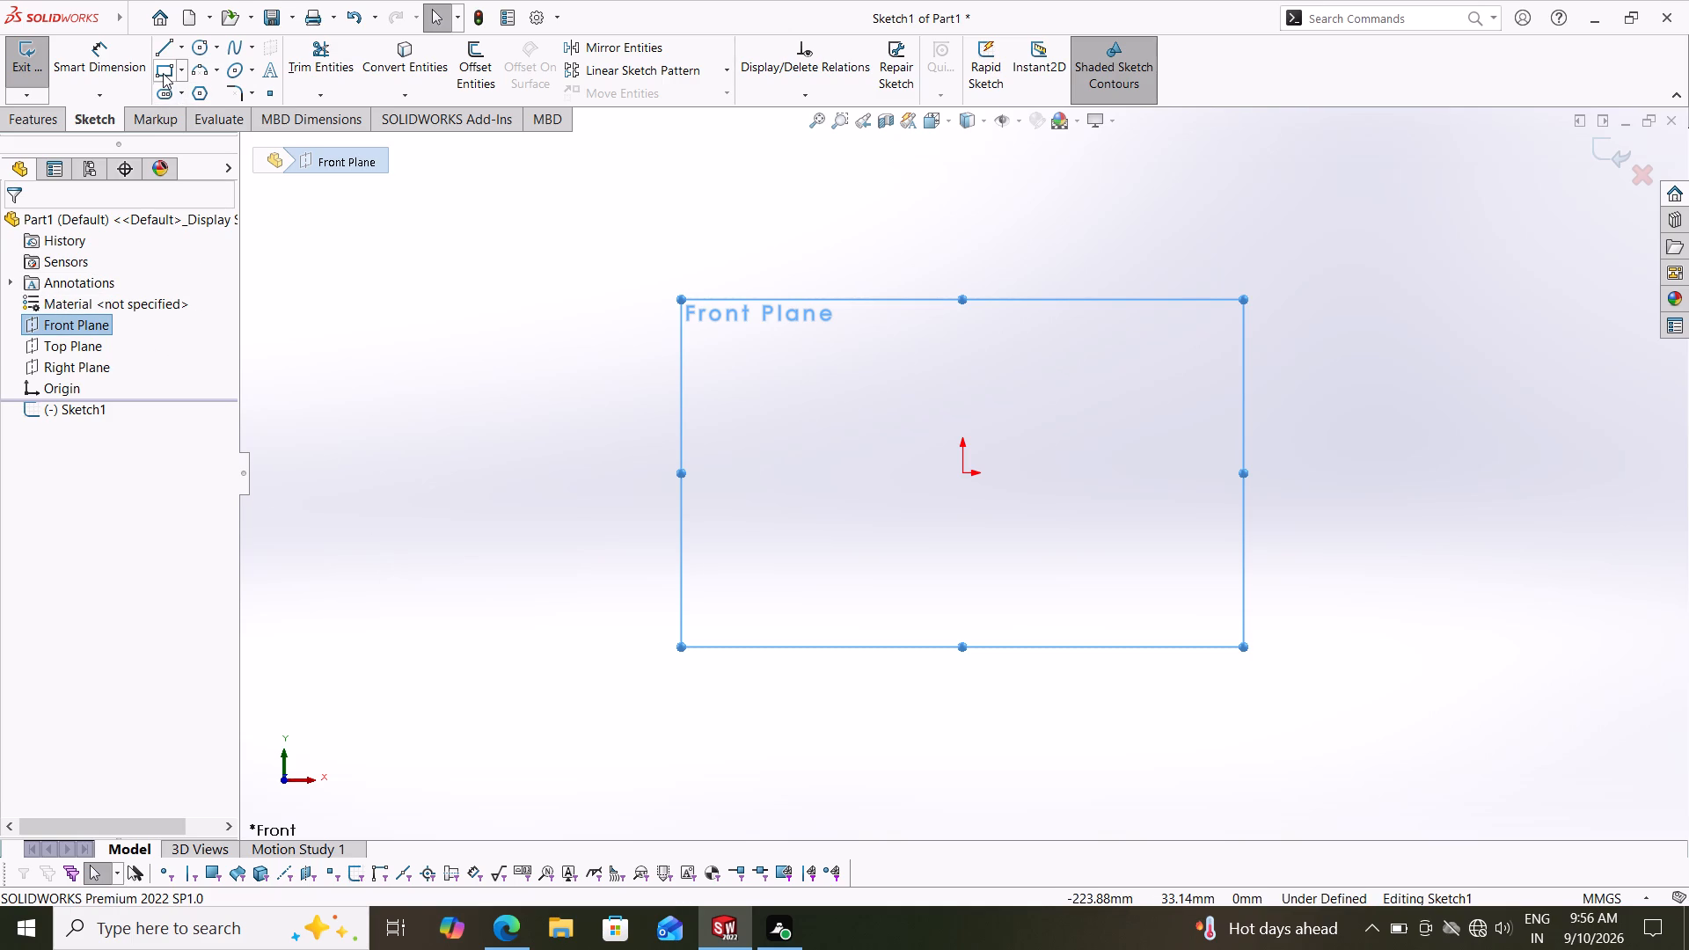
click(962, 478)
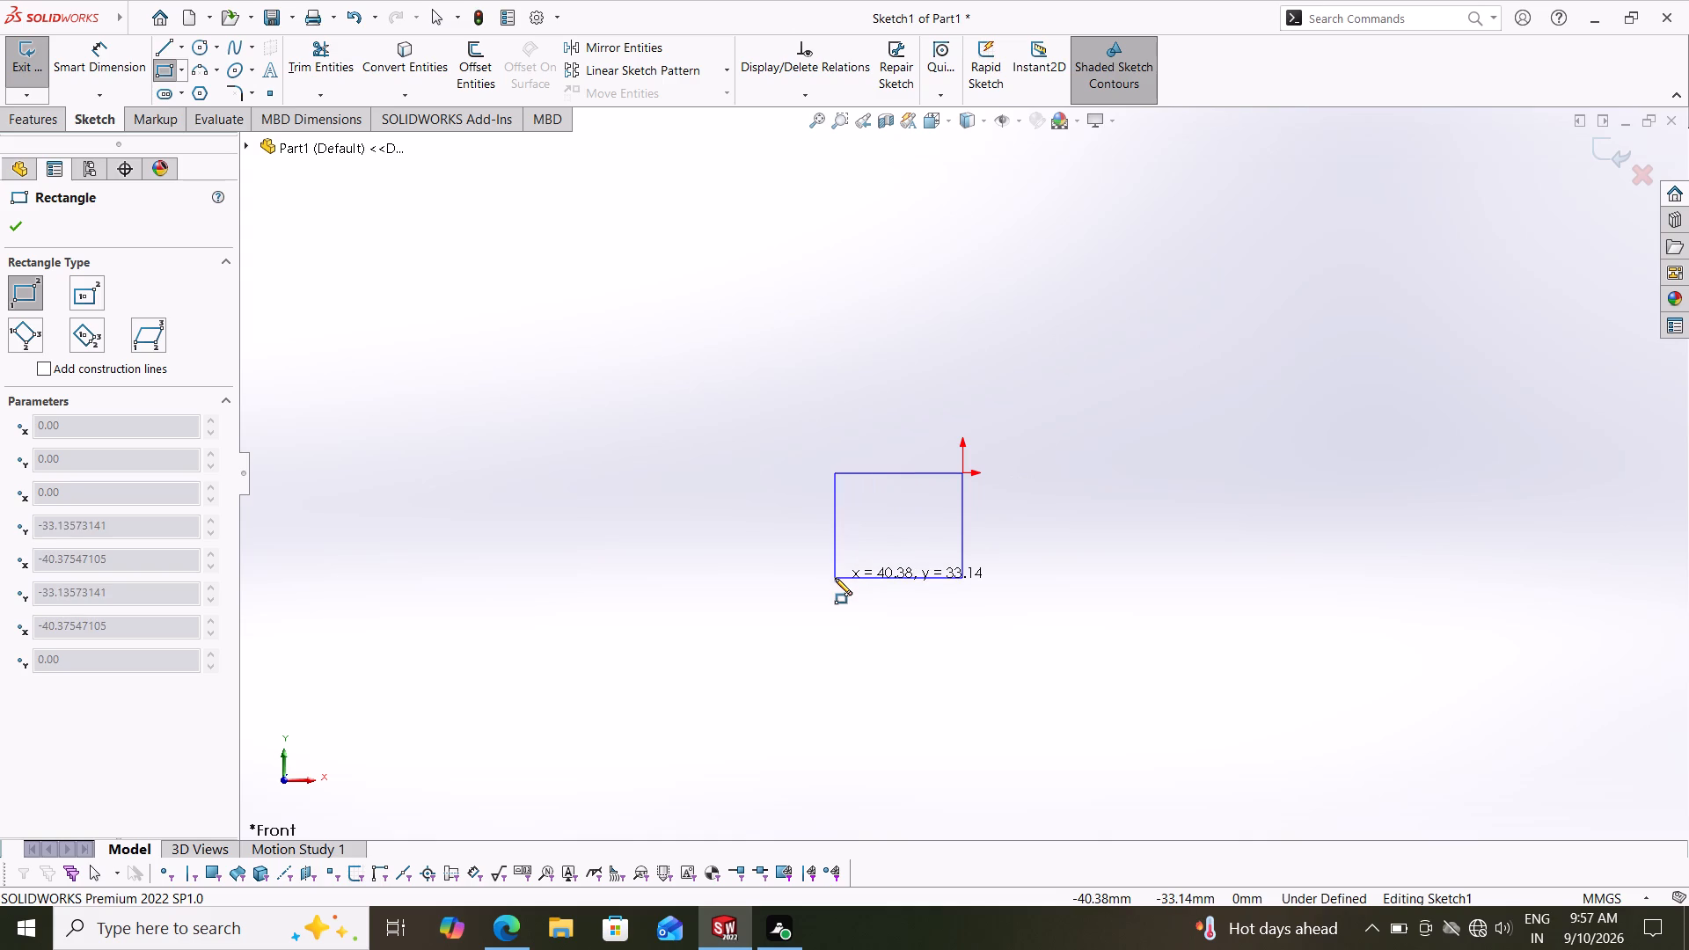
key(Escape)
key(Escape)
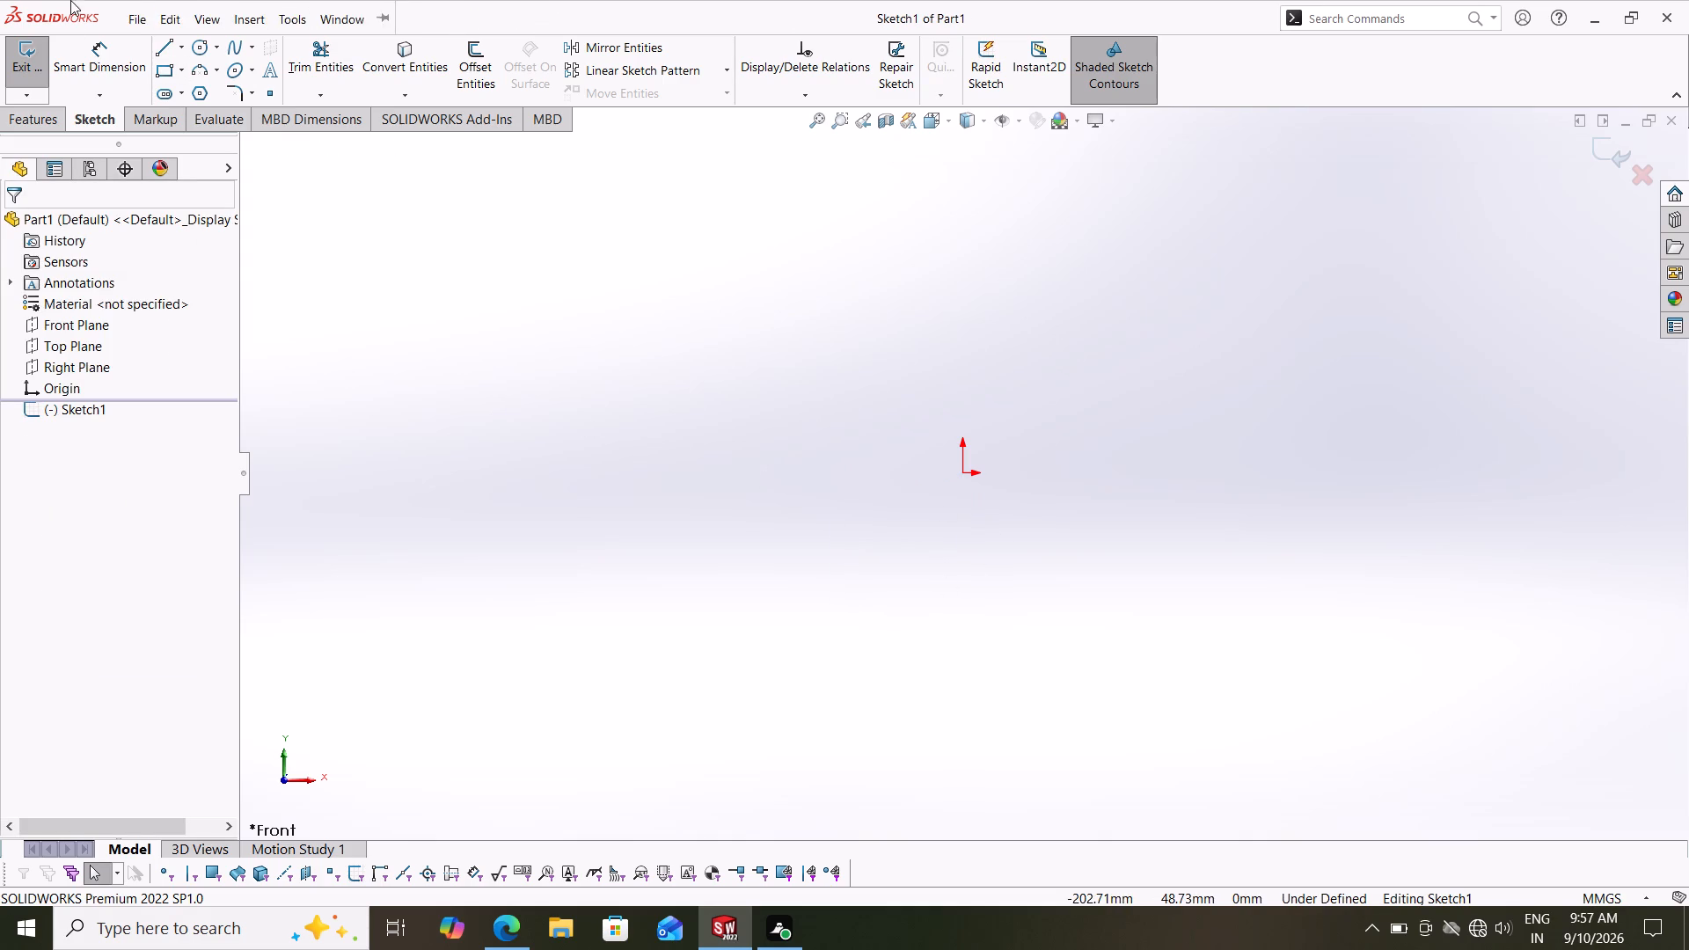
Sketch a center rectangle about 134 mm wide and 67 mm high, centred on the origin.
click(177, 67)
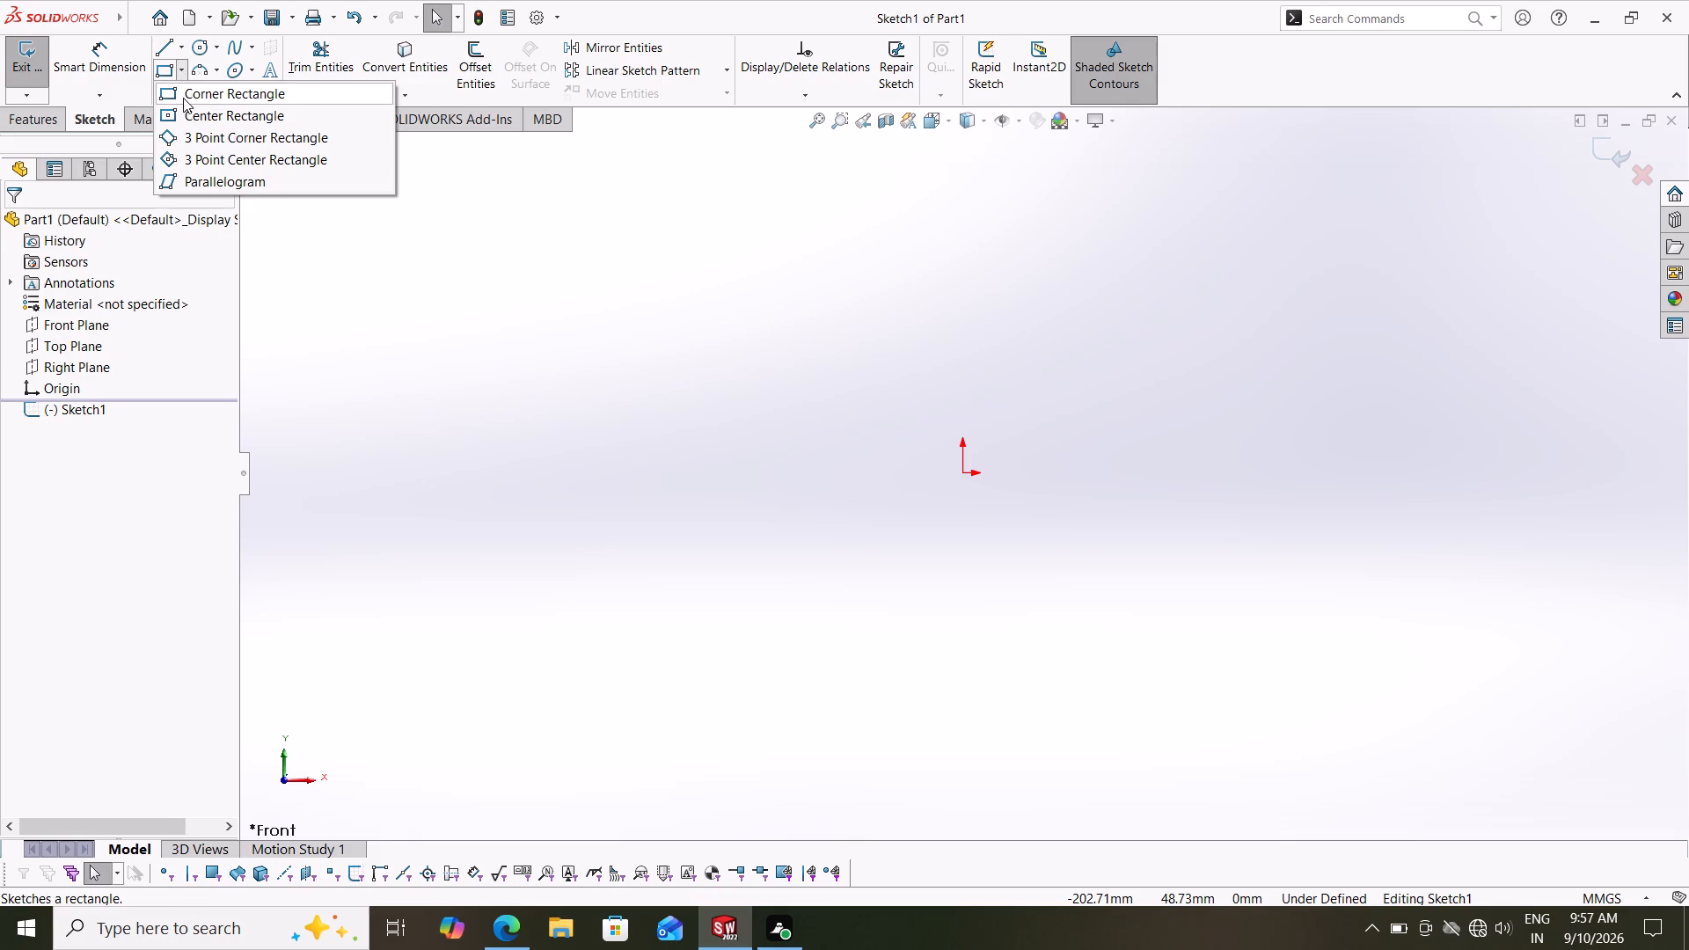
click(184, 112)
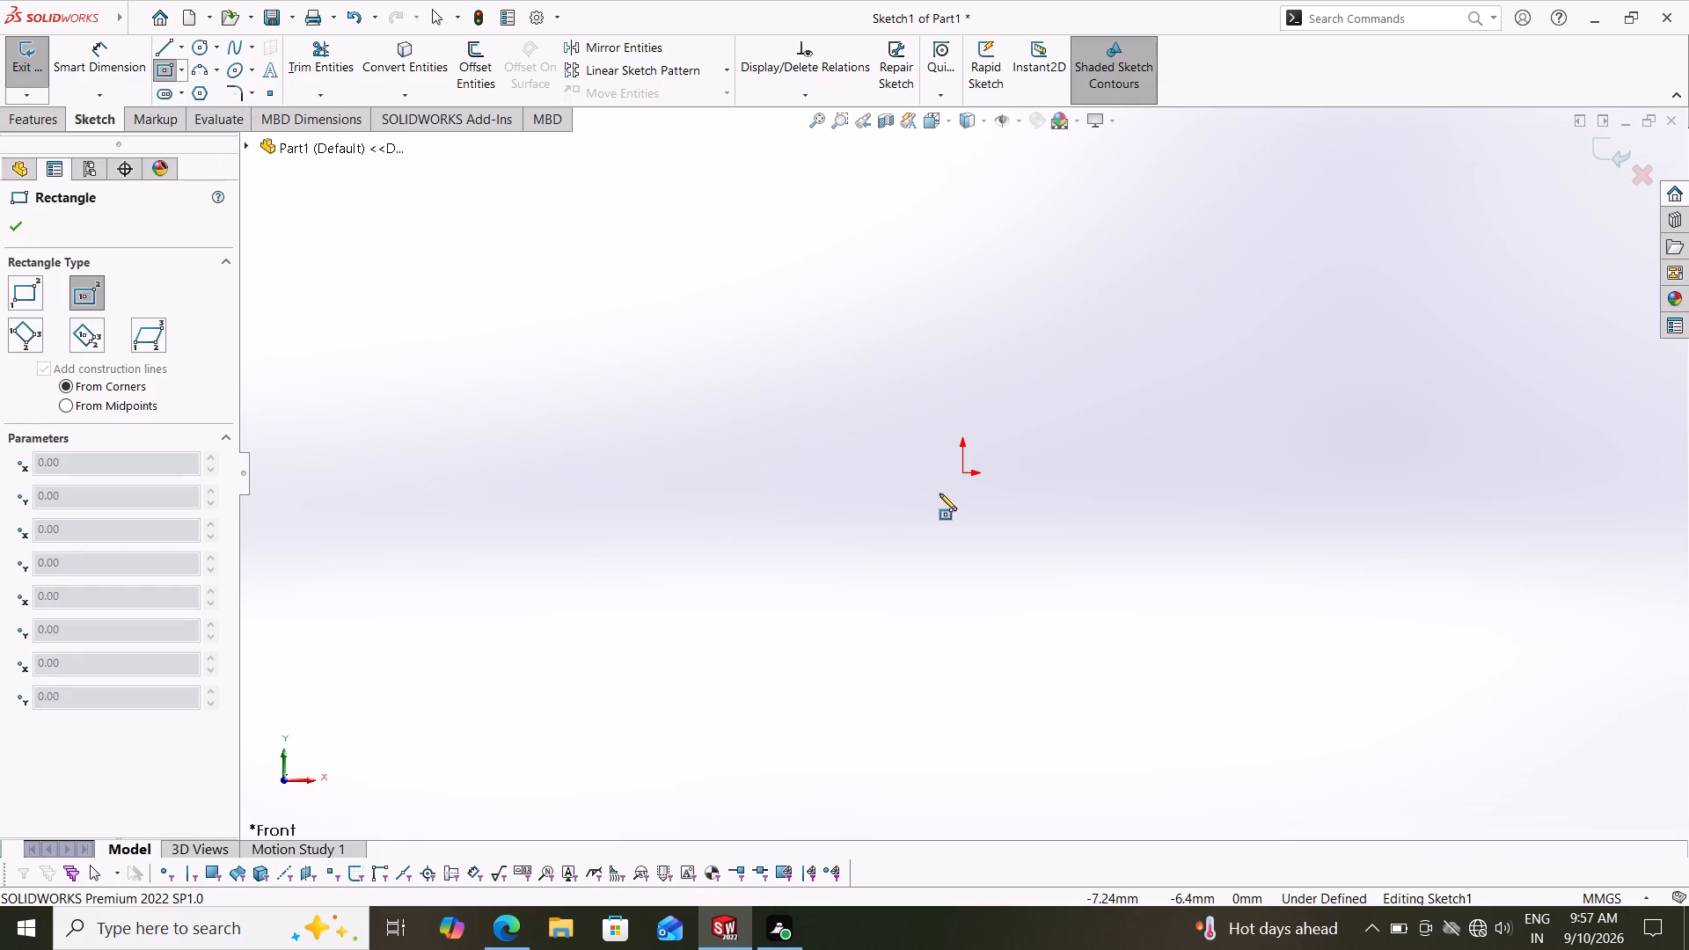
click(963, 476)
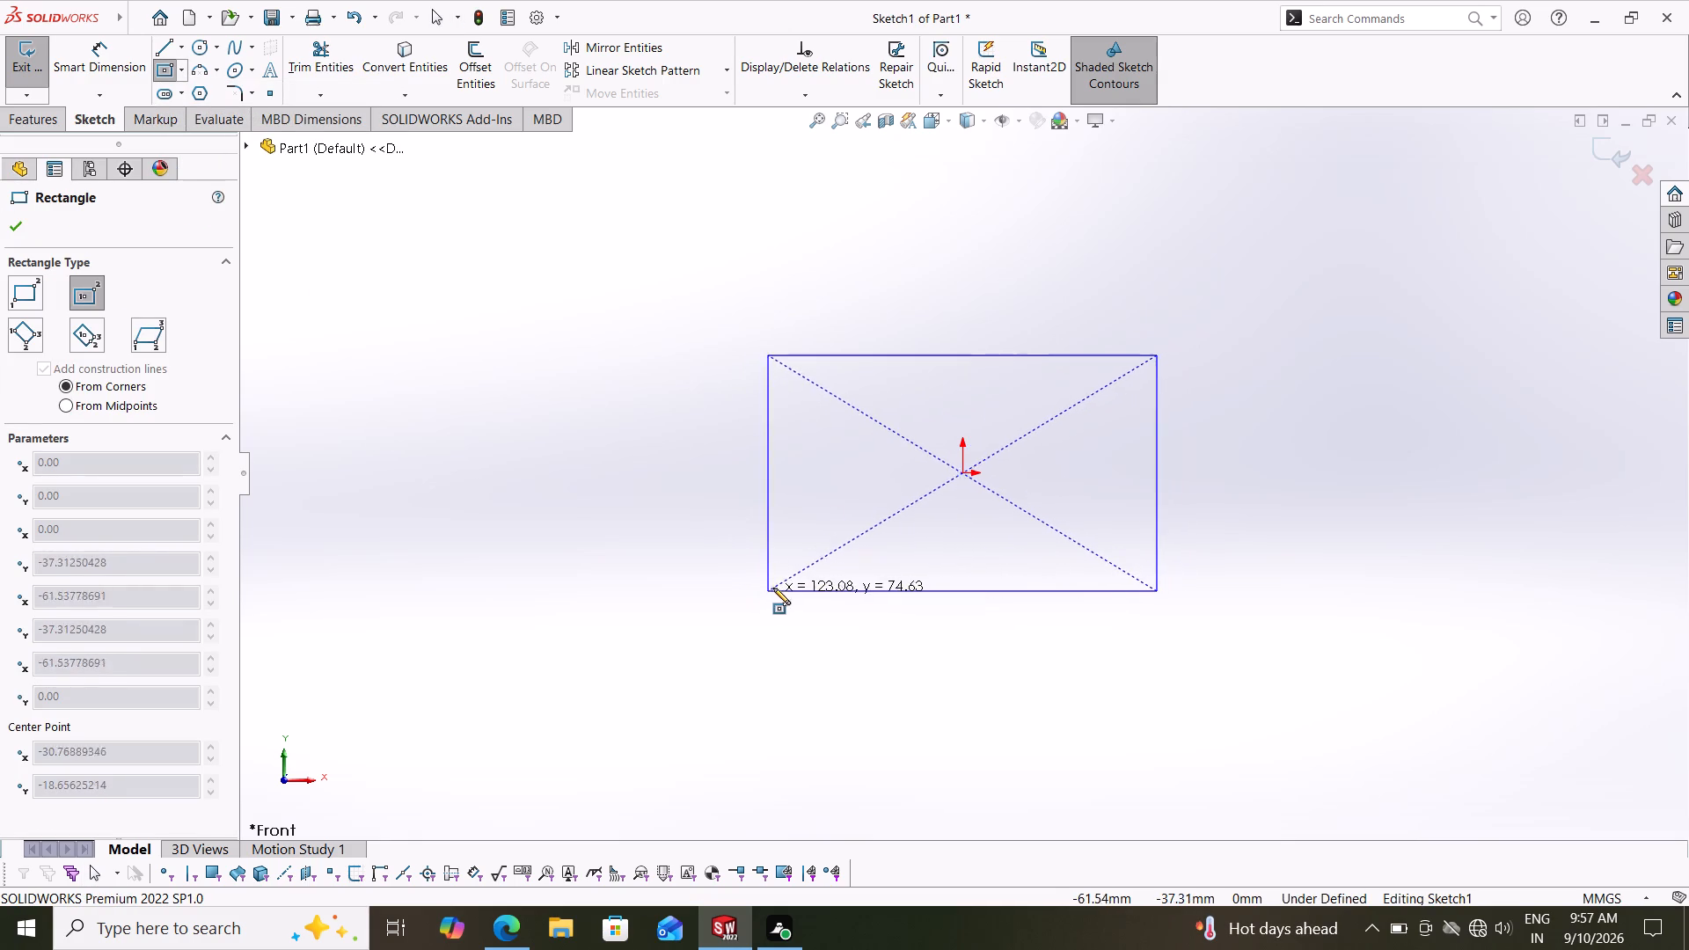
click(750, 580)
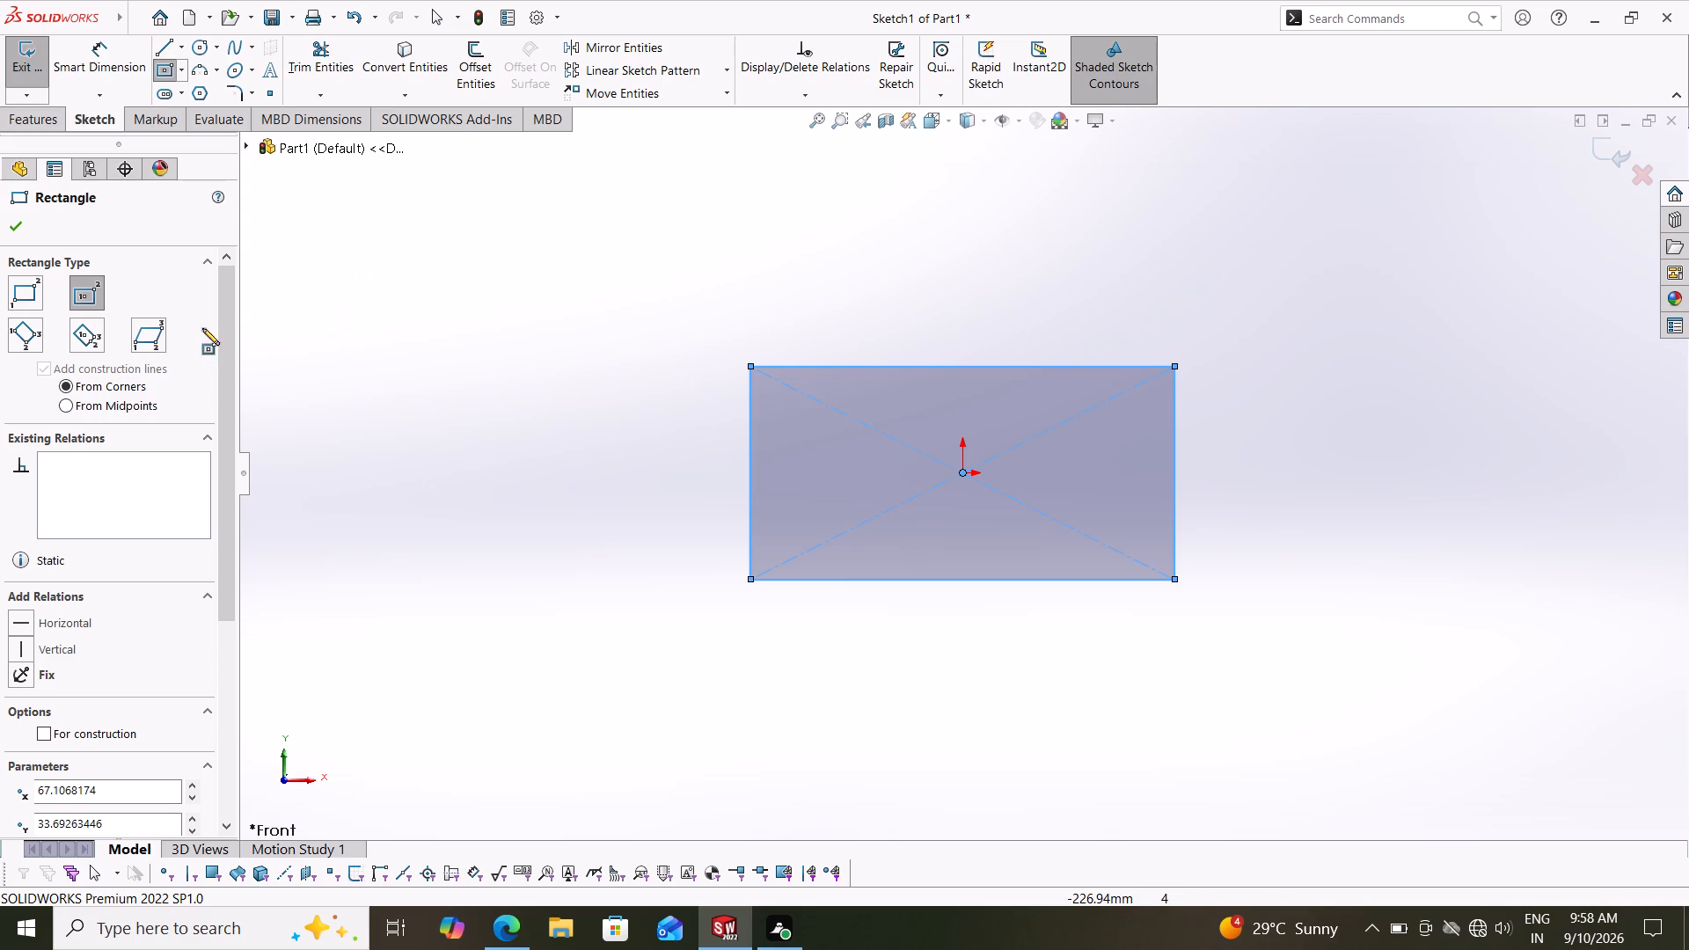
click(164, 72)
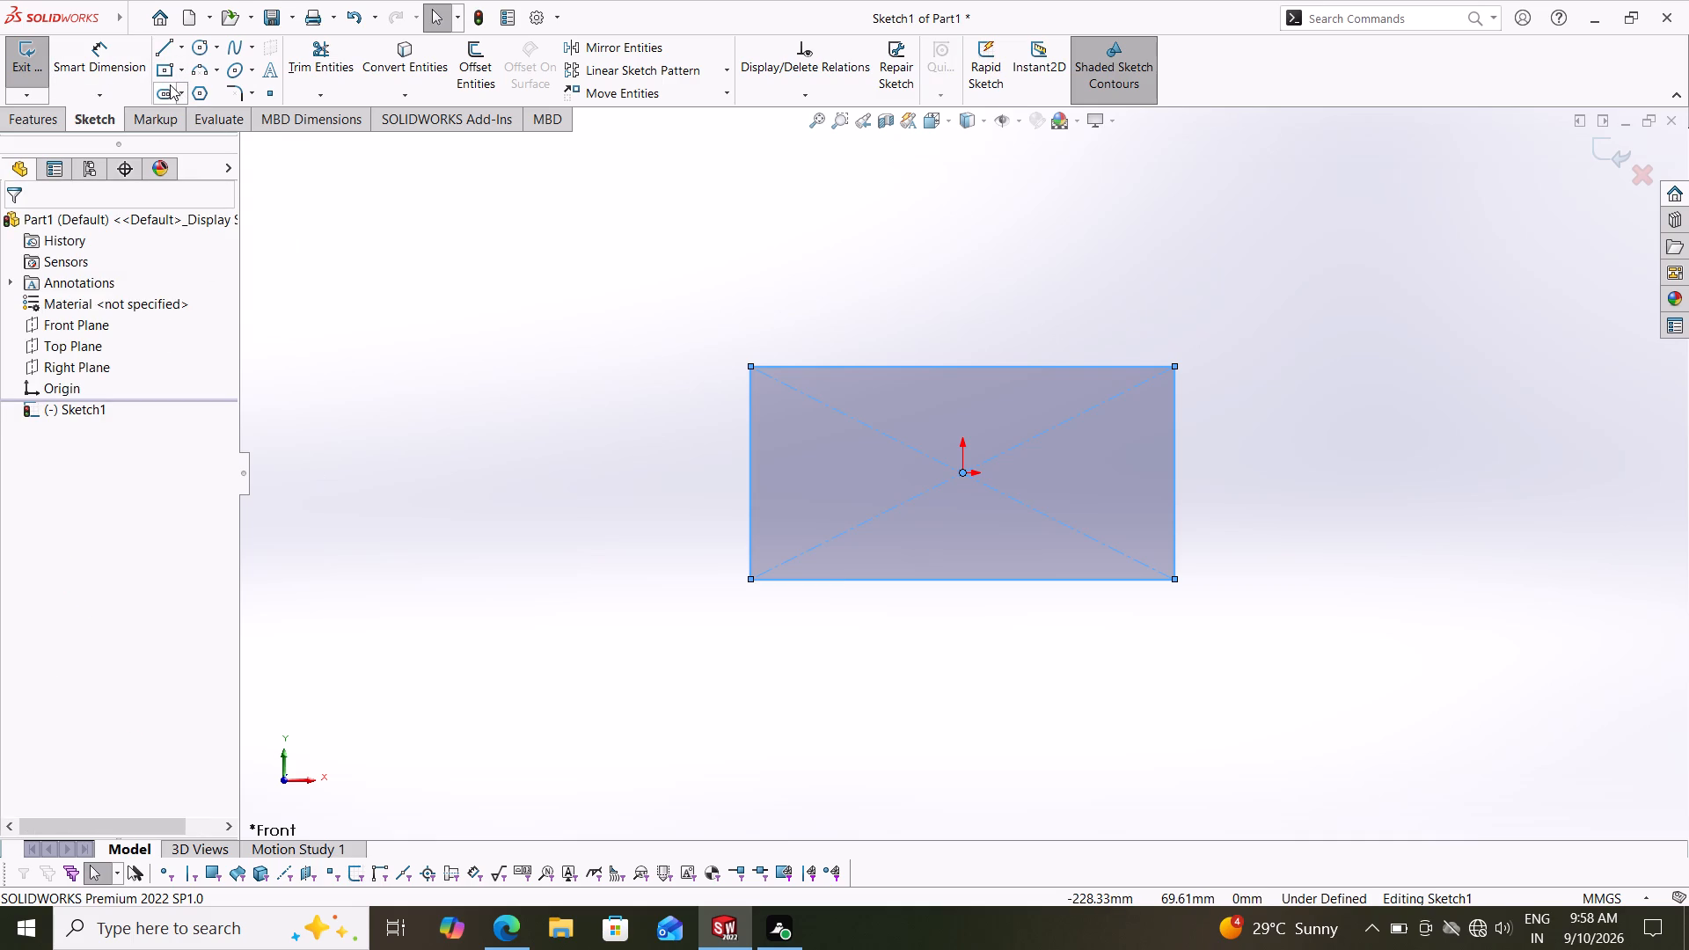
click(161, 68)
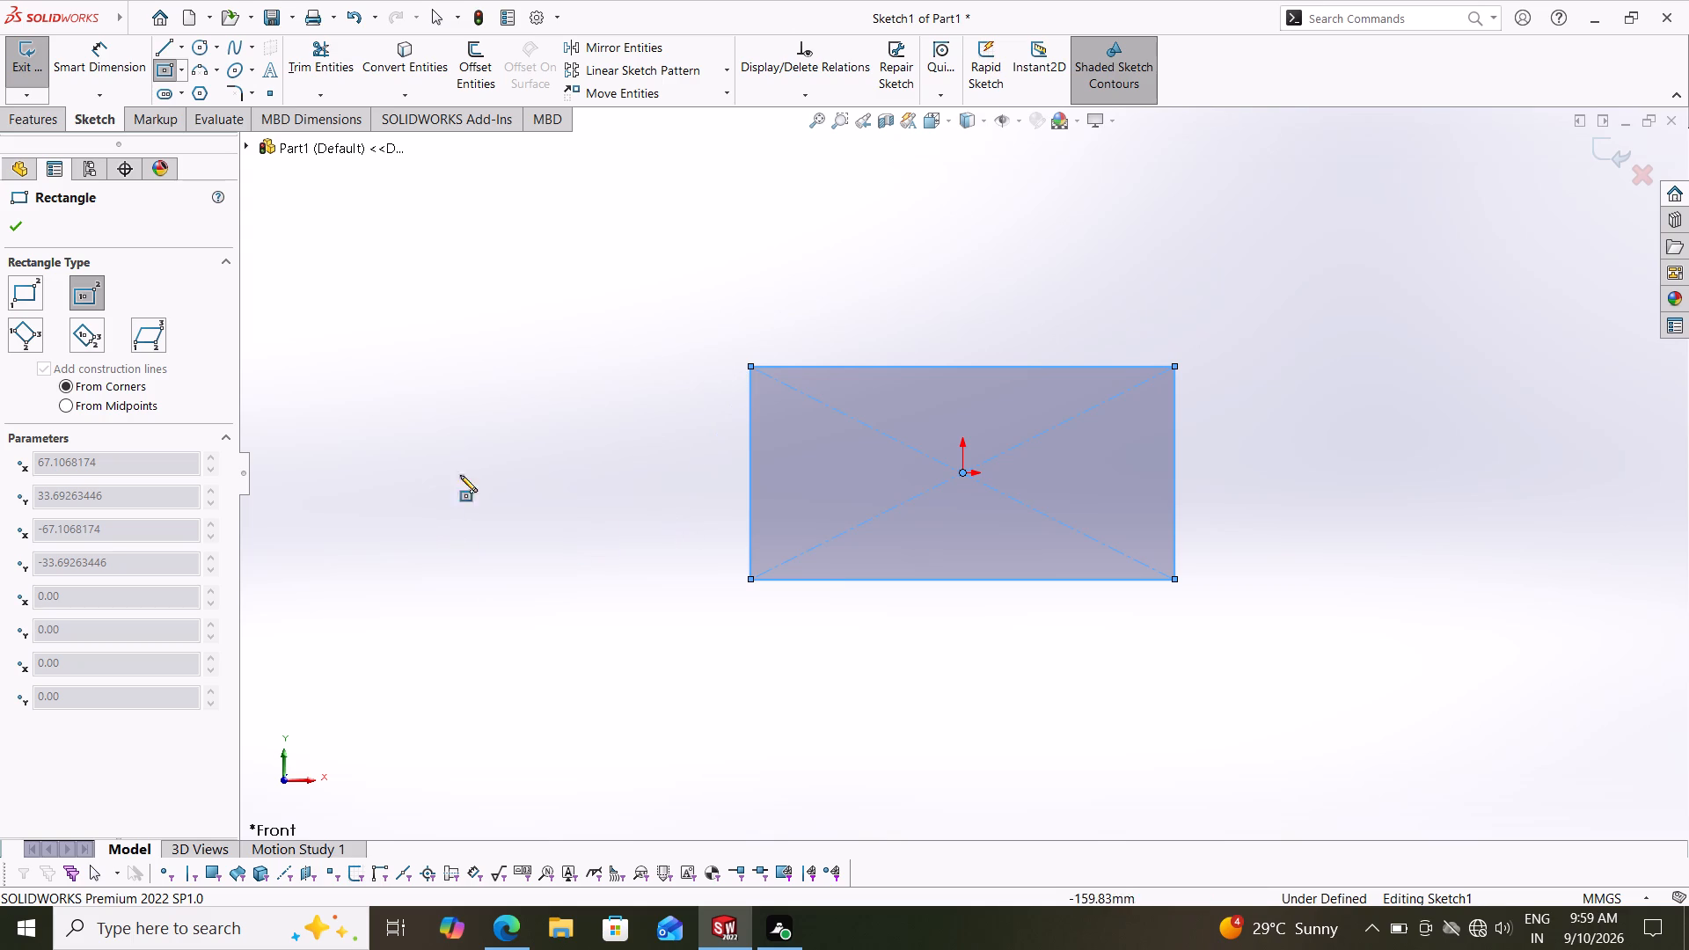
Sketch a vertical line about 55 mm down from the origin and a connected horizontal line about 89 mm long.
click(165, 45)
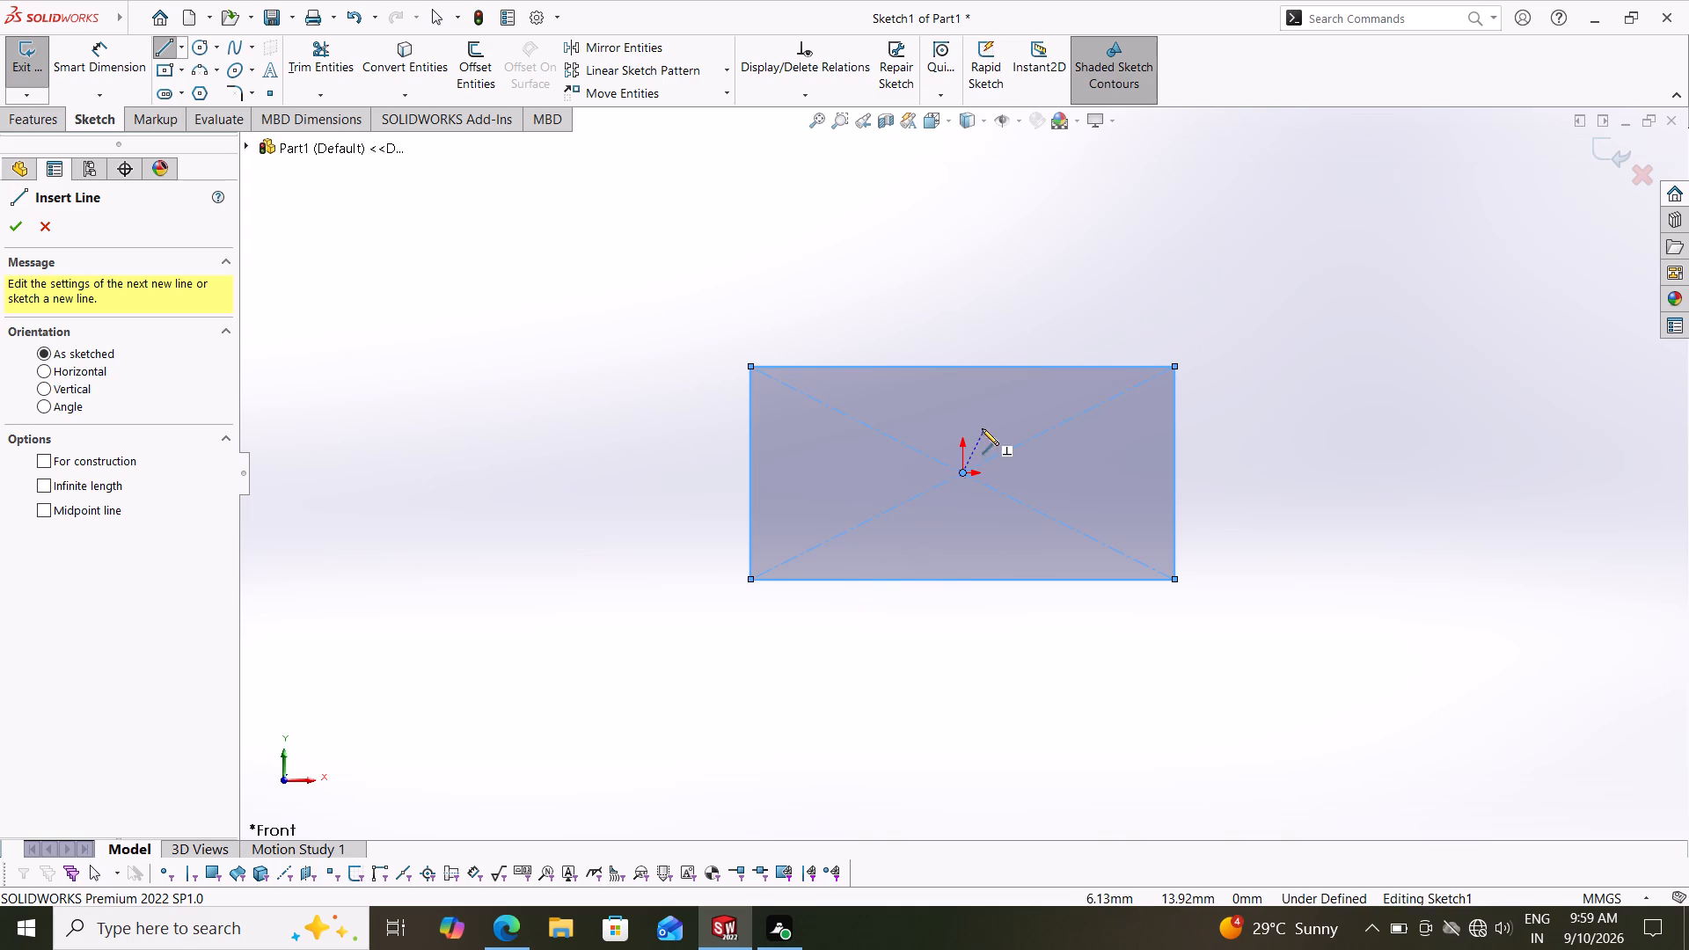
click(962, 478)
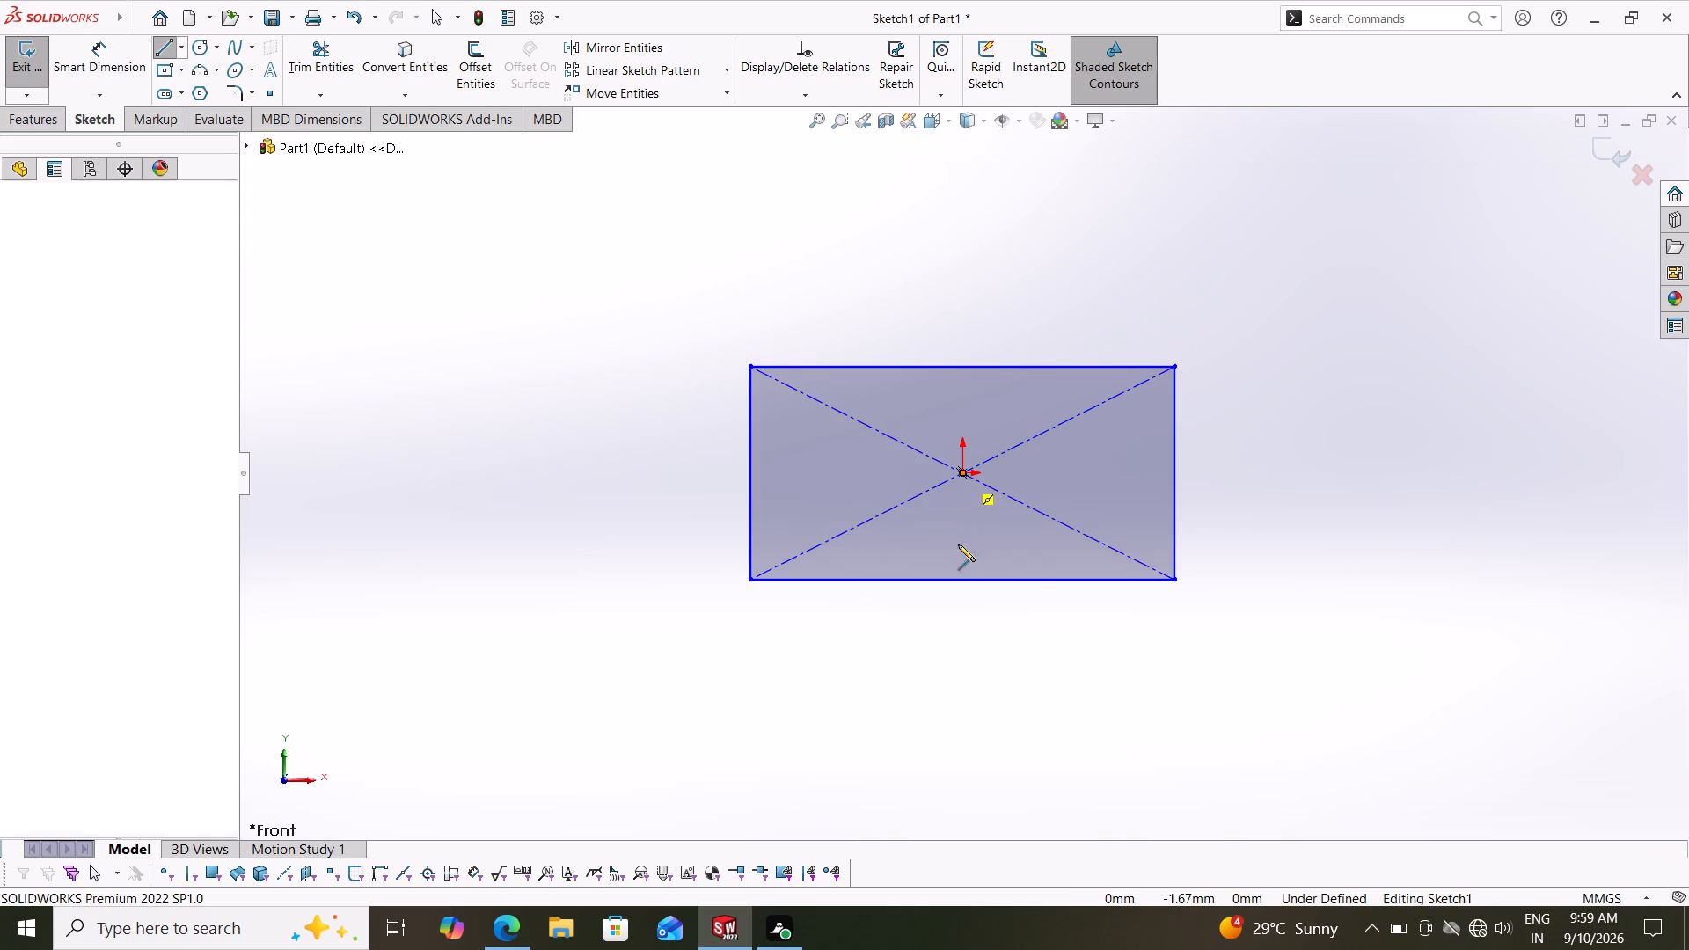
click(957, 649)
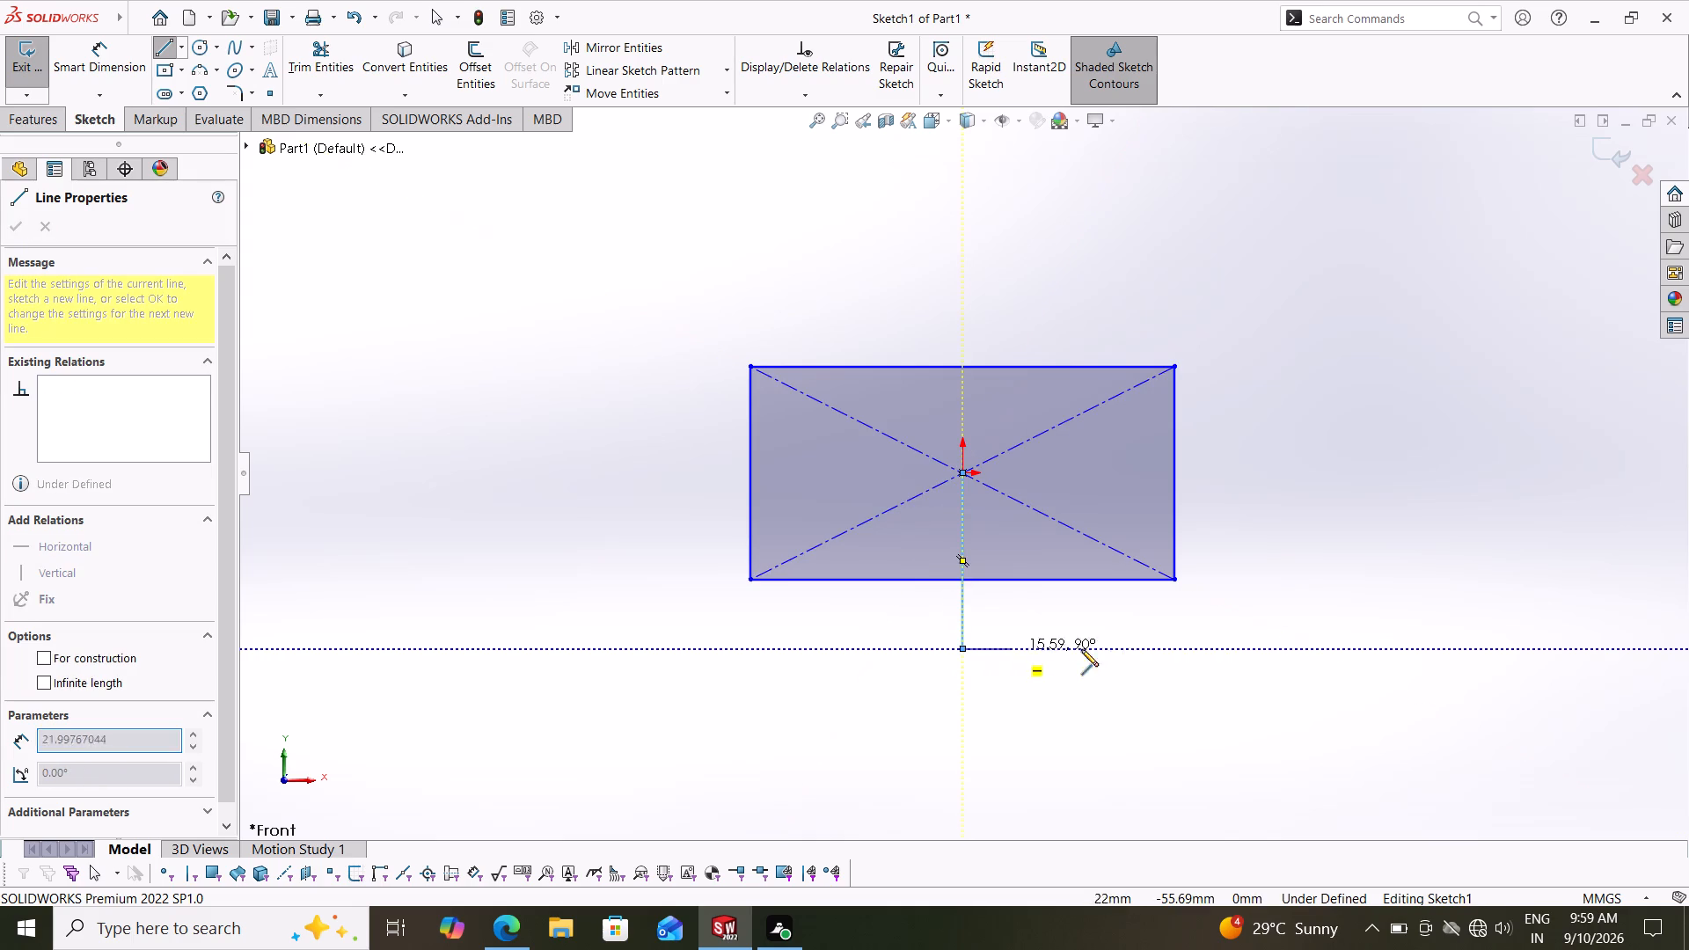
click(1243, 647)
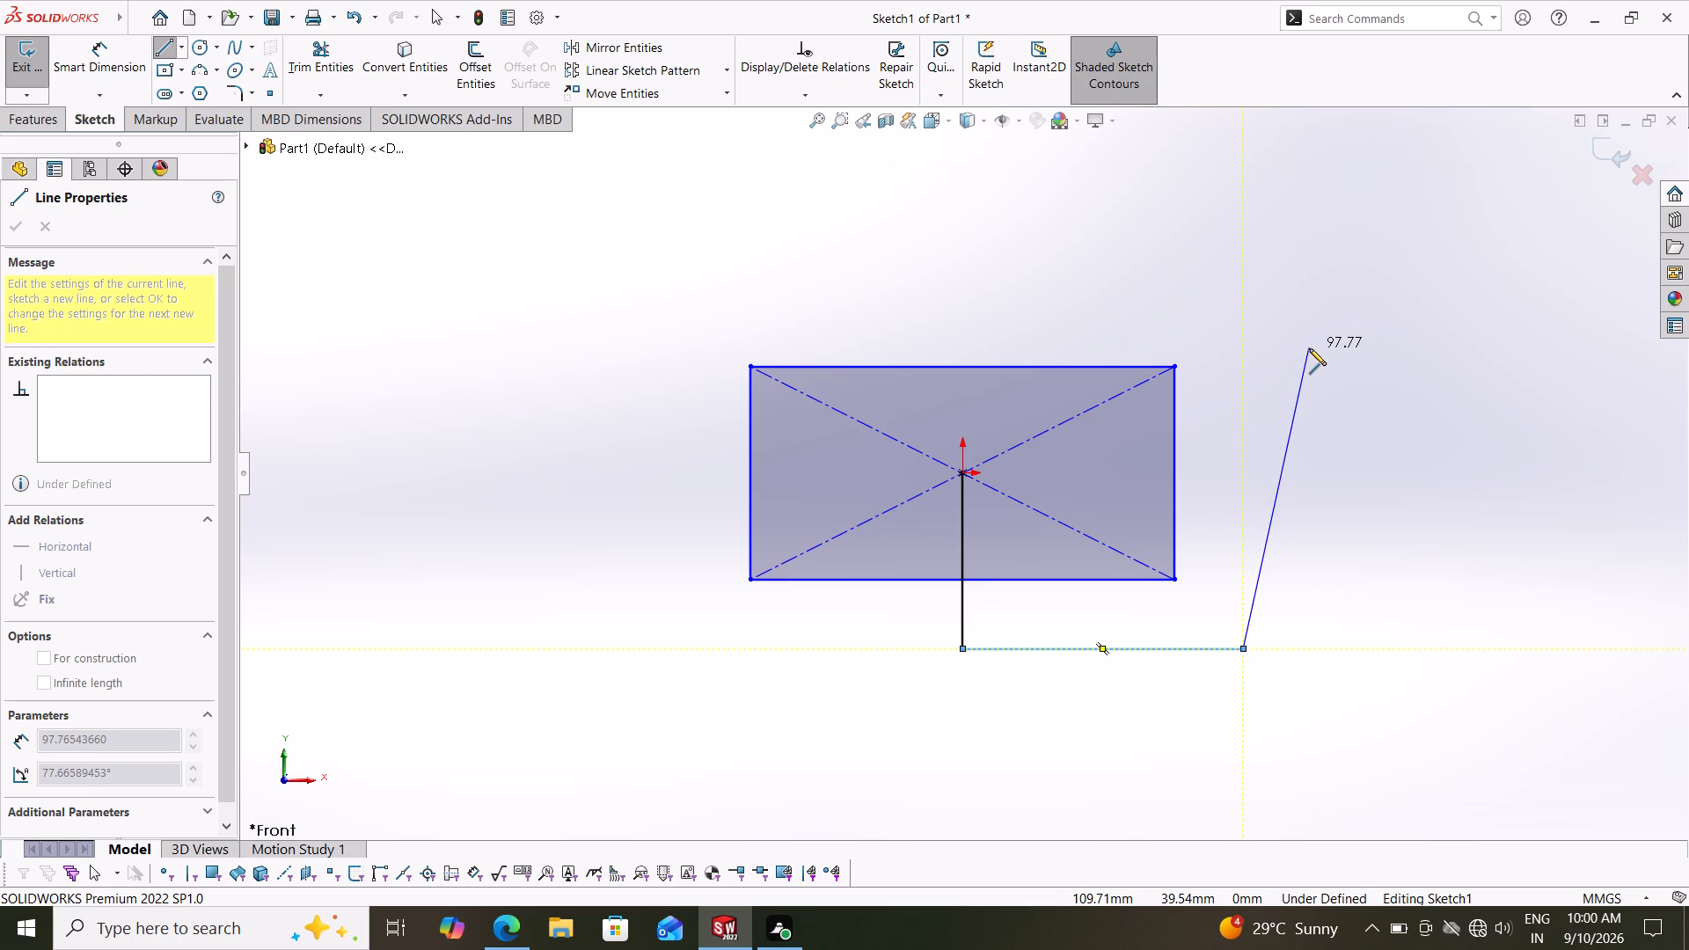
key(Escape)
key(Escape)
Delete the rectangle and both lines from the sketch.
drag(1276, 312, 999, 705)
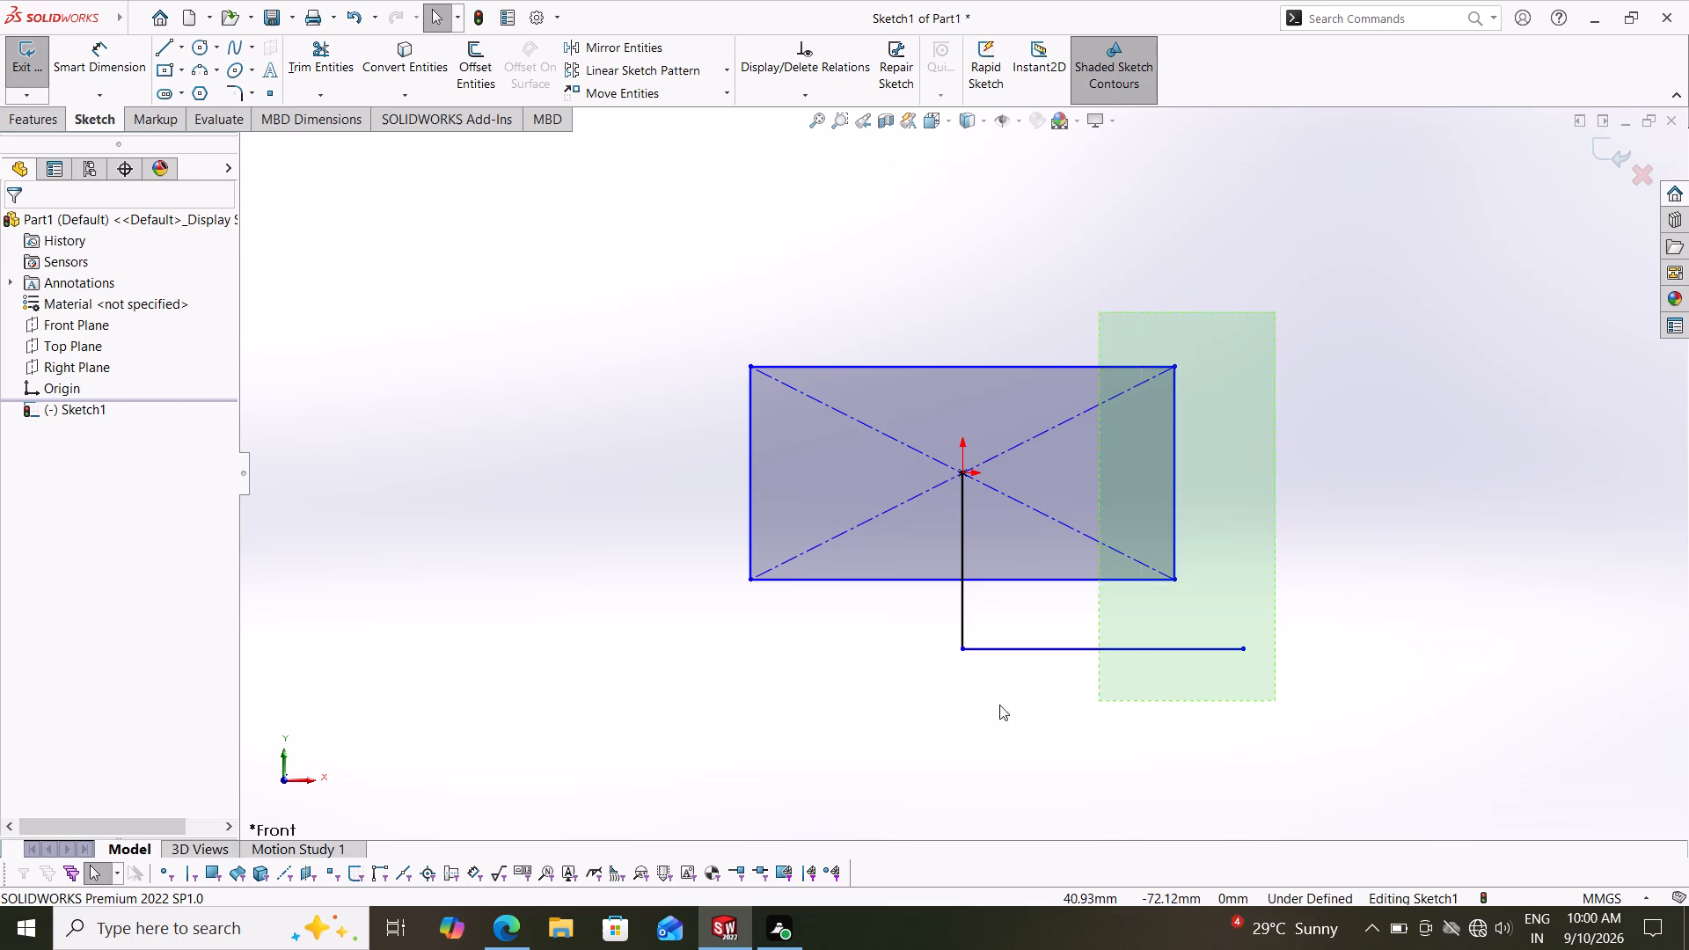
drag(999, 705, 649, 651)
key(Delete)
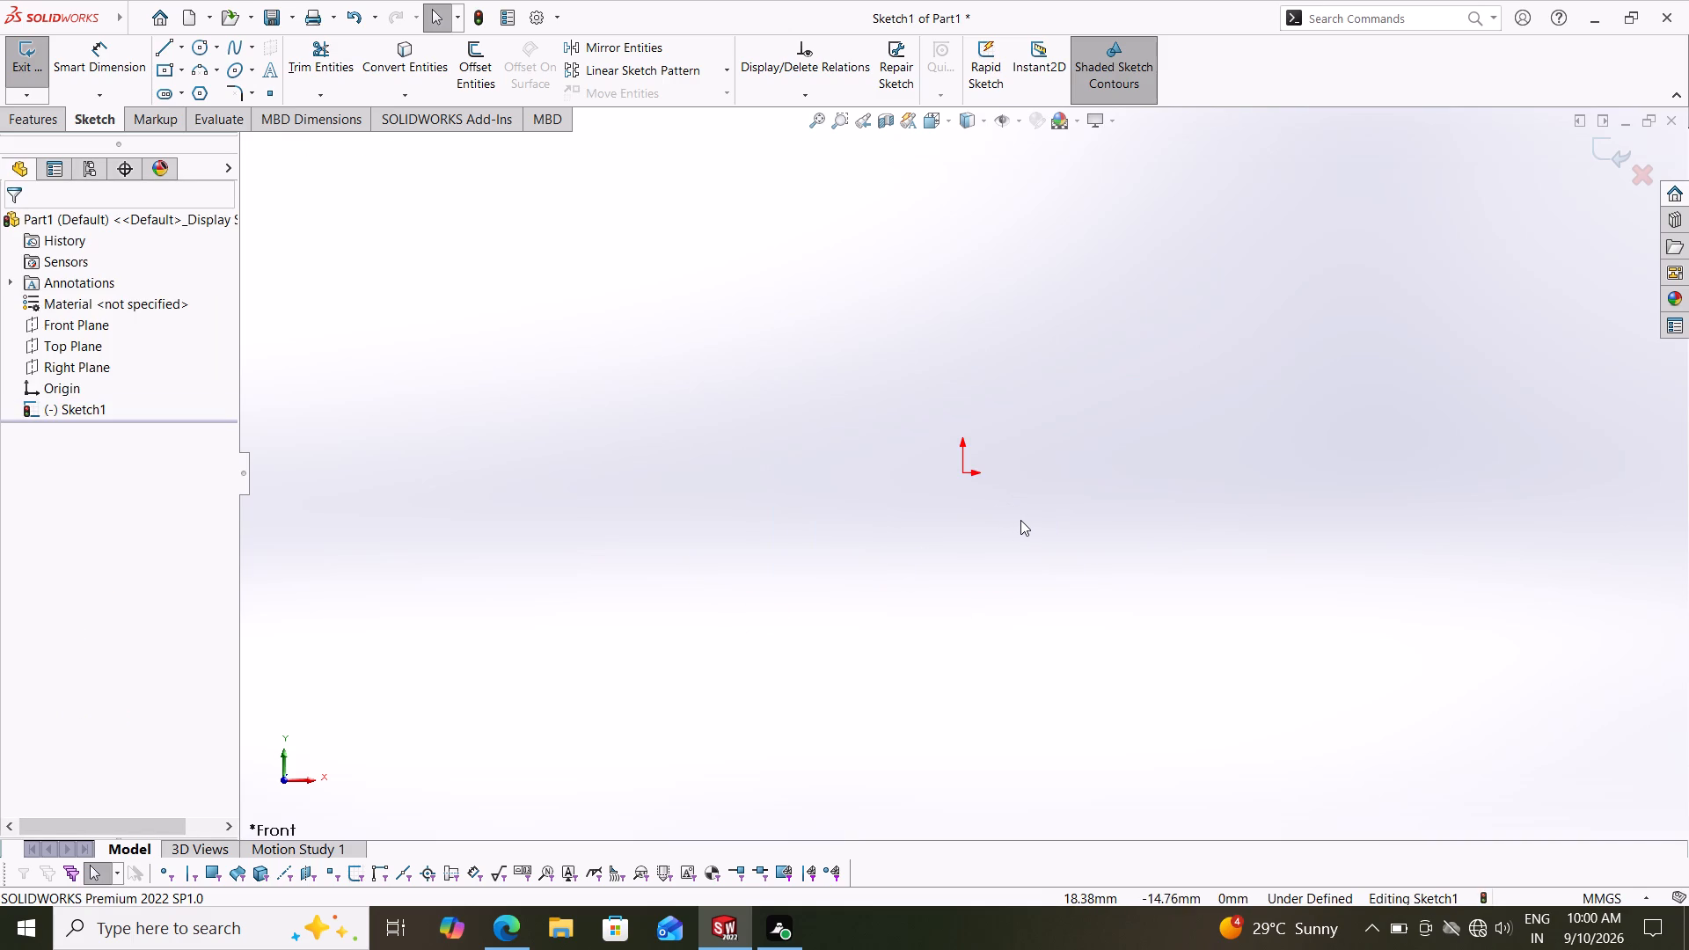
Sketch a circle centred on the origin and dimension its diameter to 60 mm.
click(202, 44)
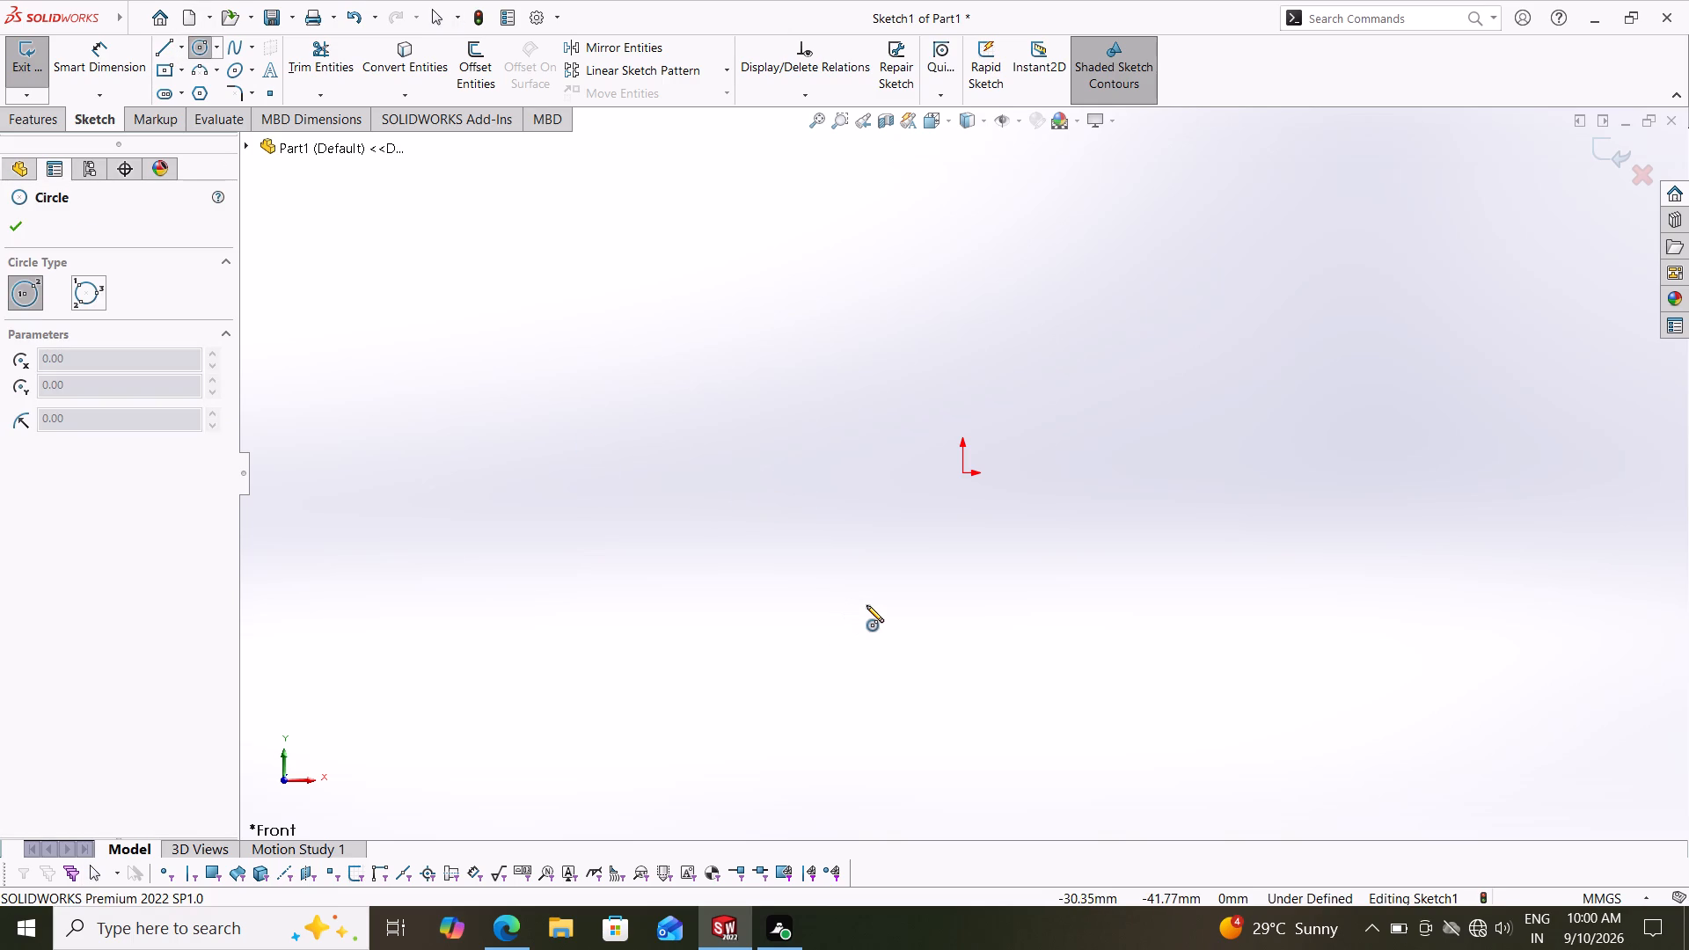
click(963, 471)
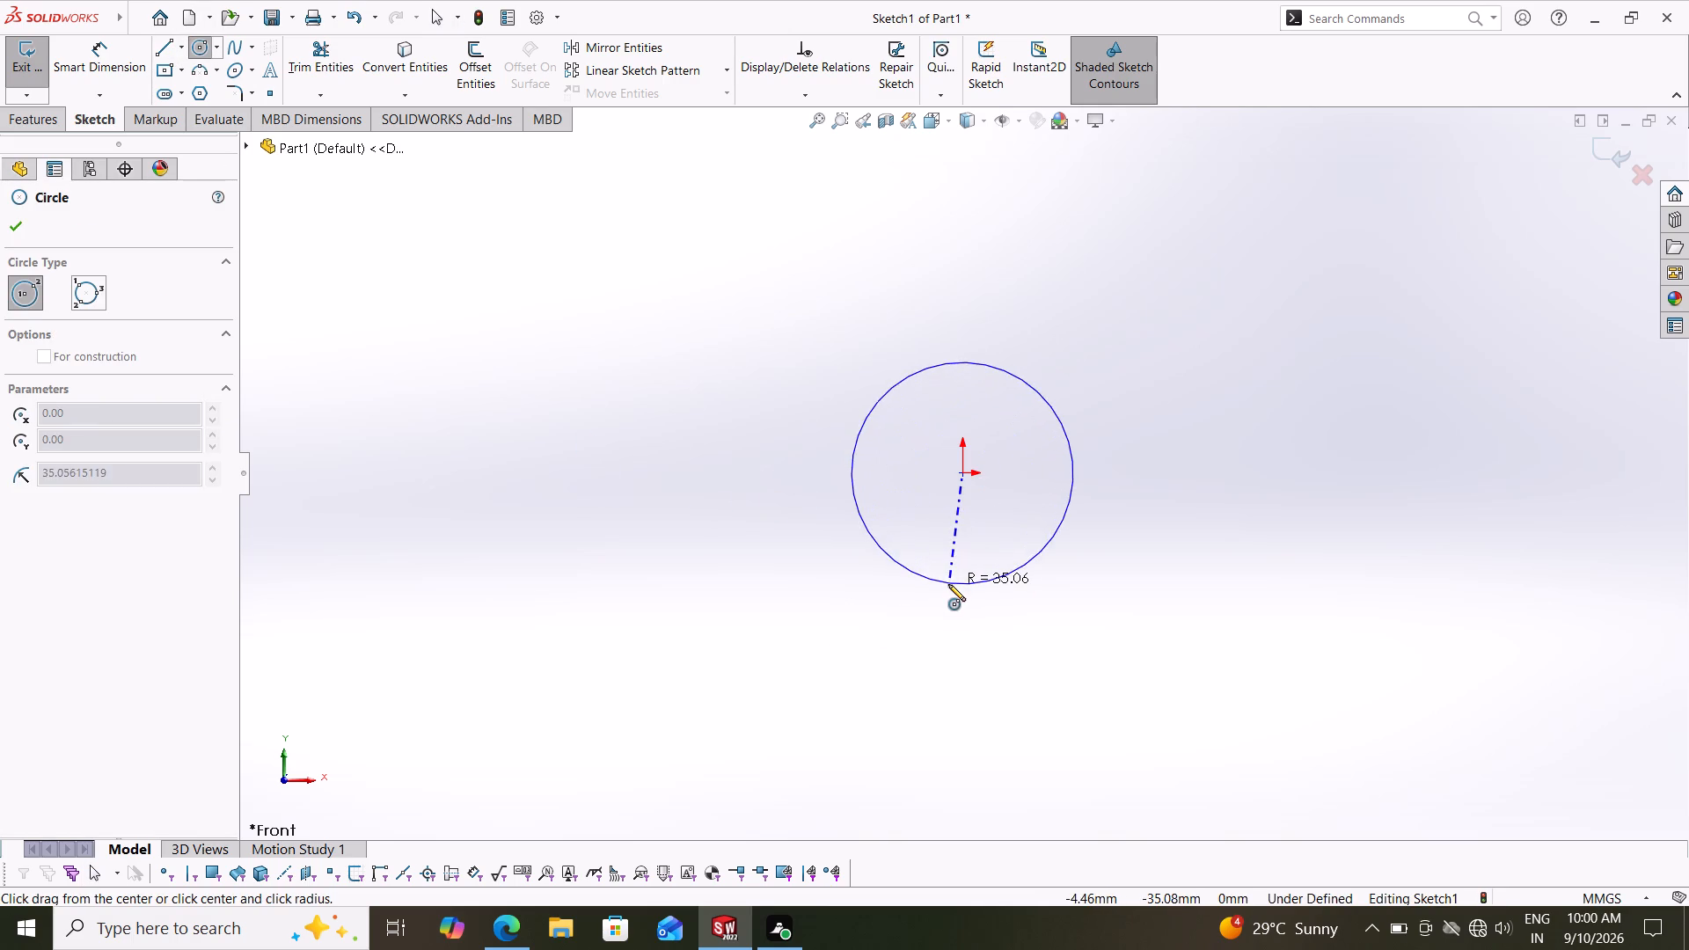
click(948, 584)
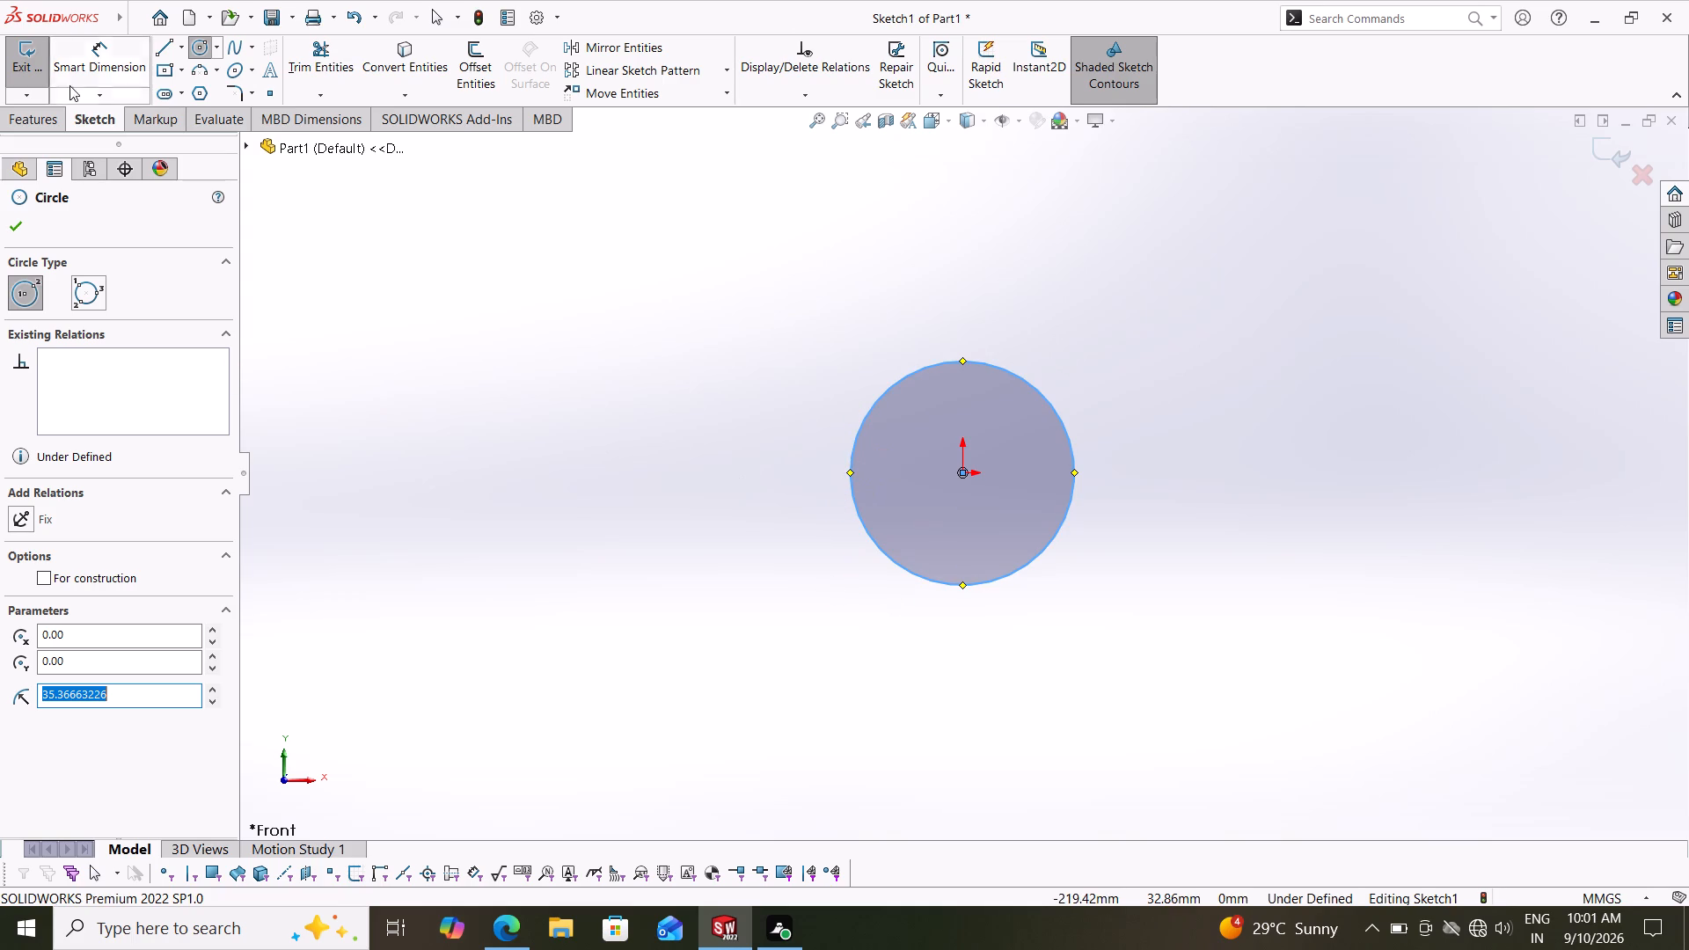
click(107, 71)
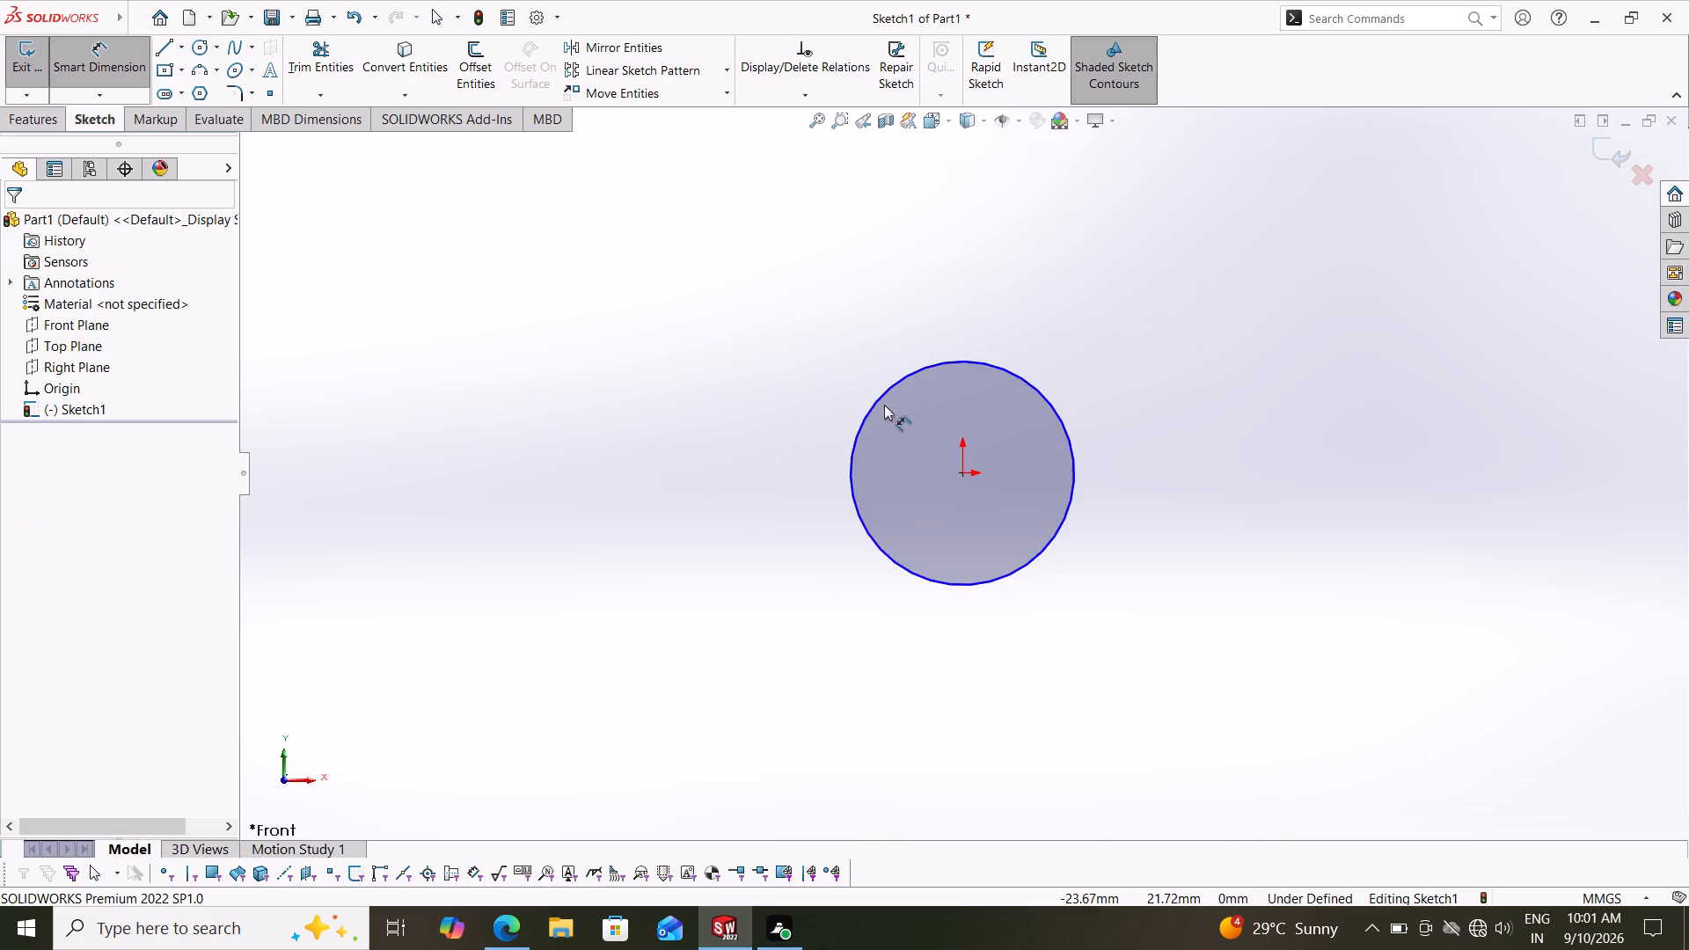
click(880, 402)
click(647, 417)
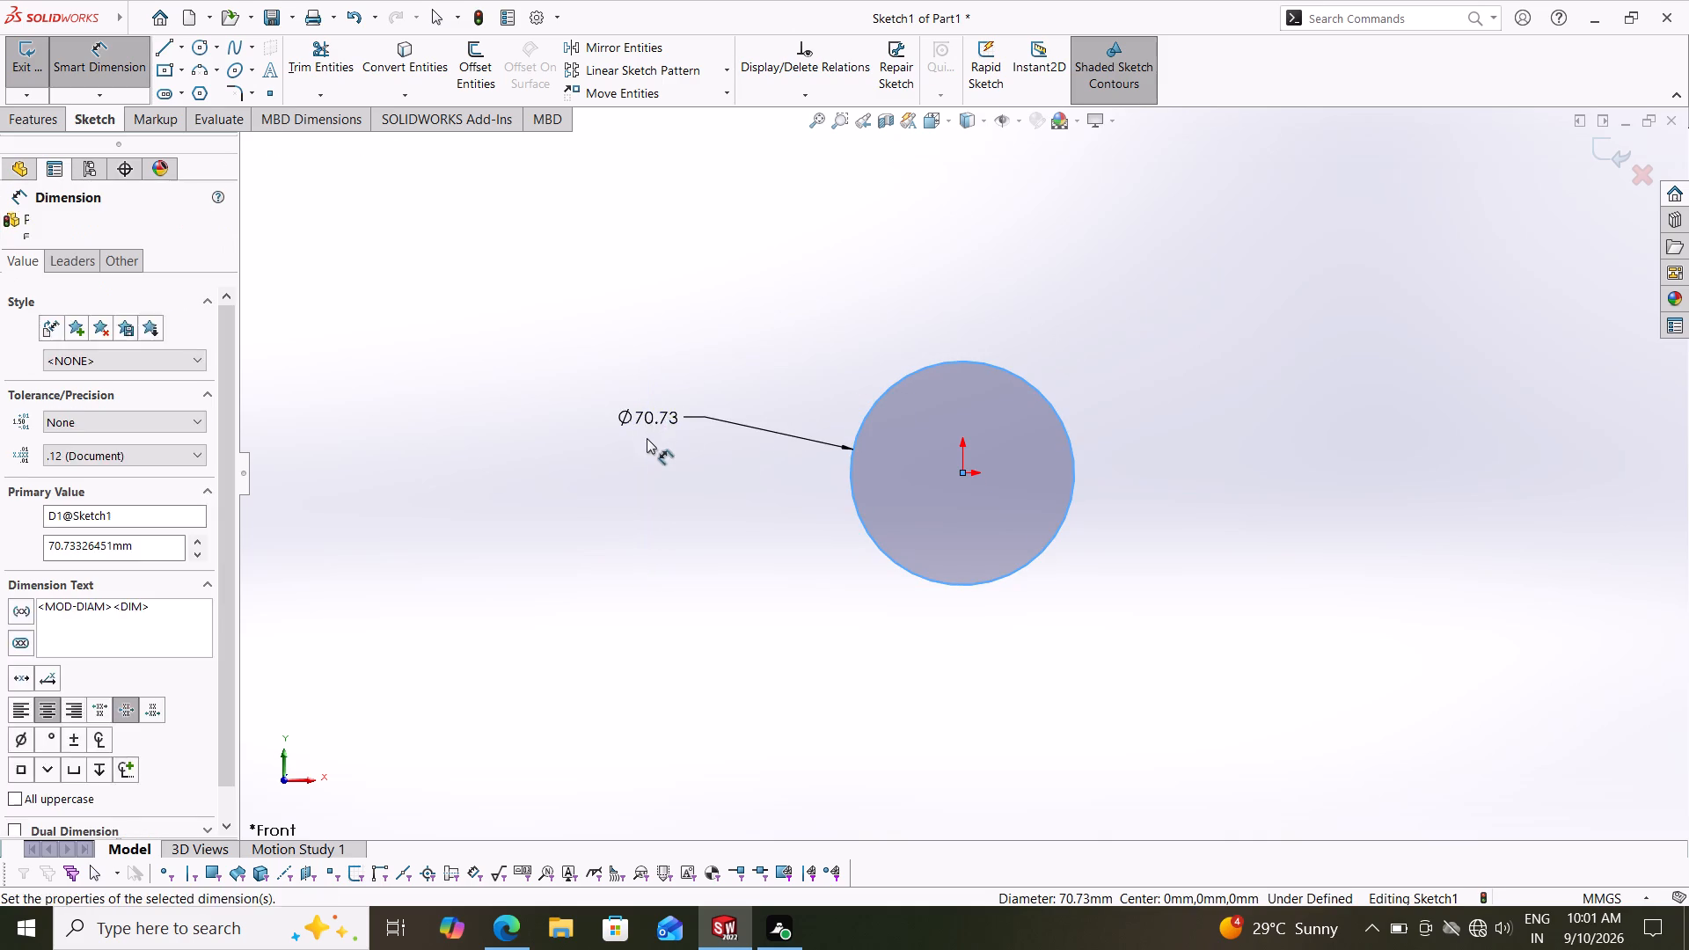
text(60)
key(Return)
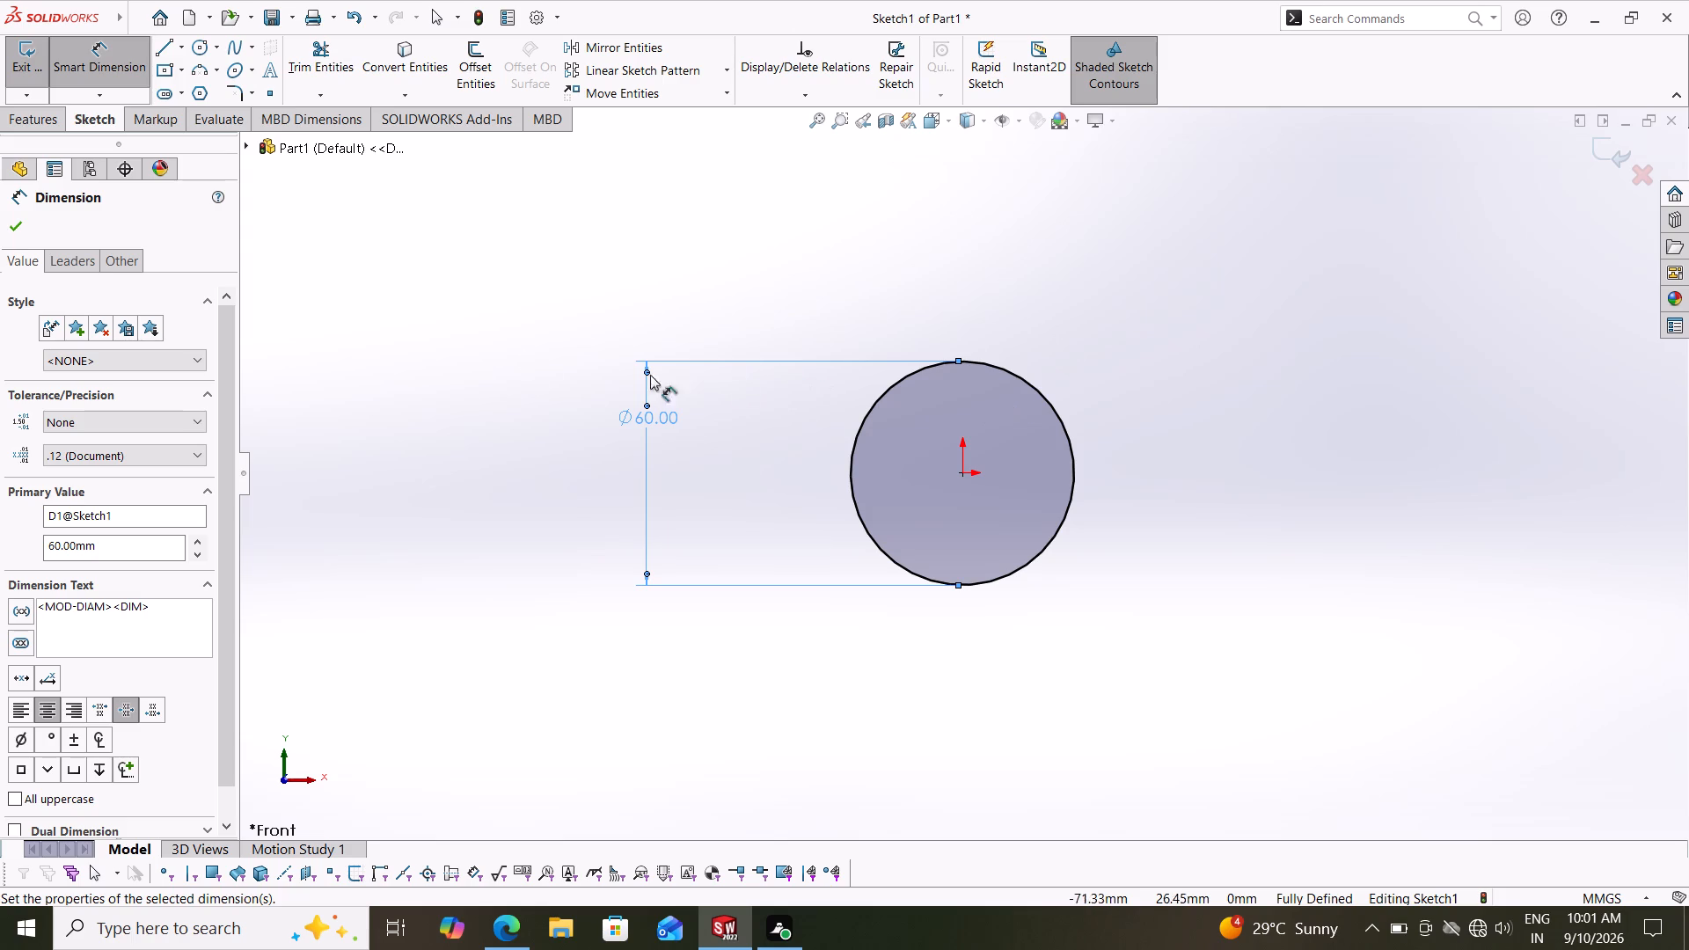
Draw three connected lines from the circle's top point about 101 mm horizontally outward, vertically down, and back to its bottom point.
click(157, 55)
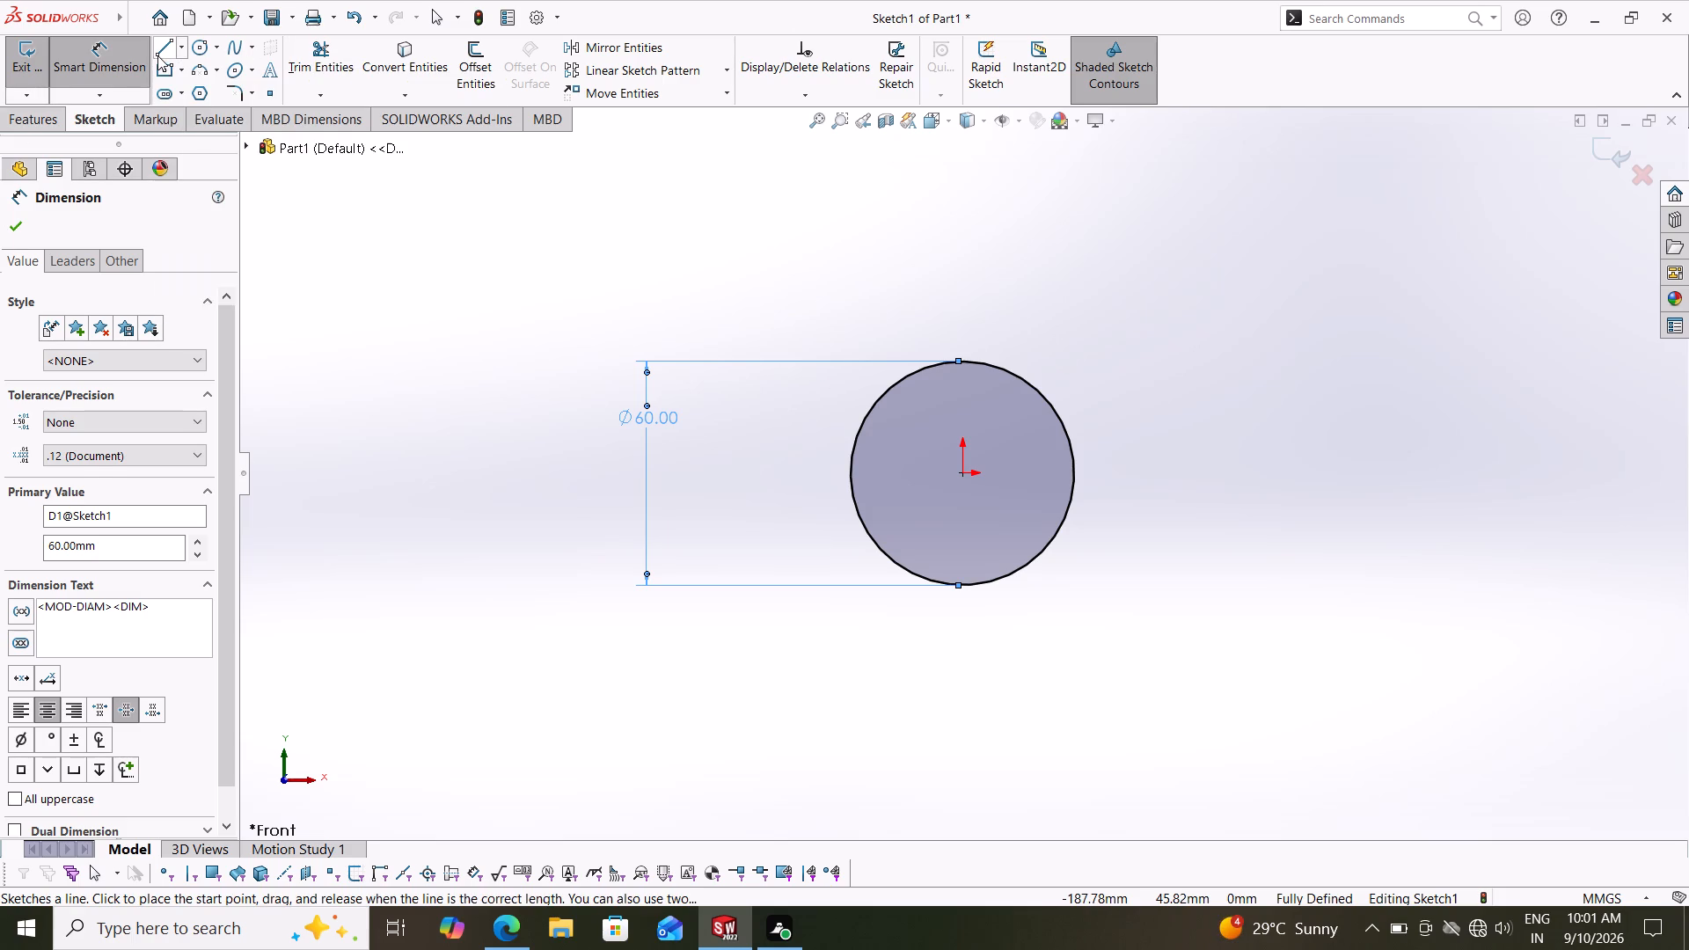
click(961, 363)
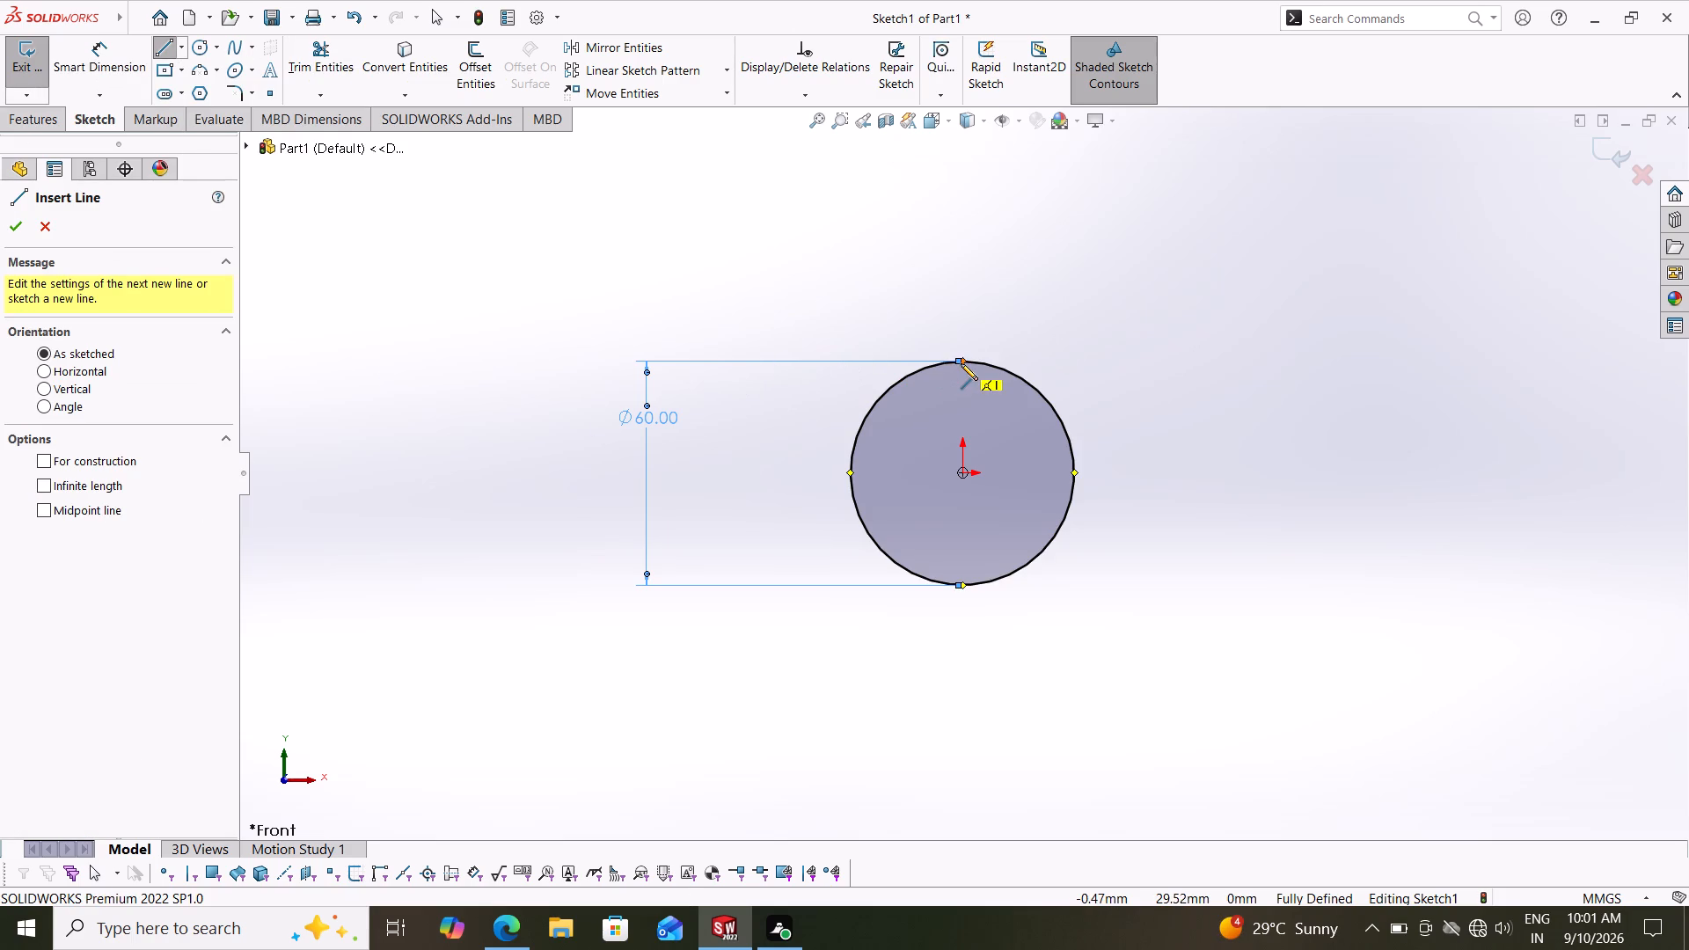
click(1337, 362)
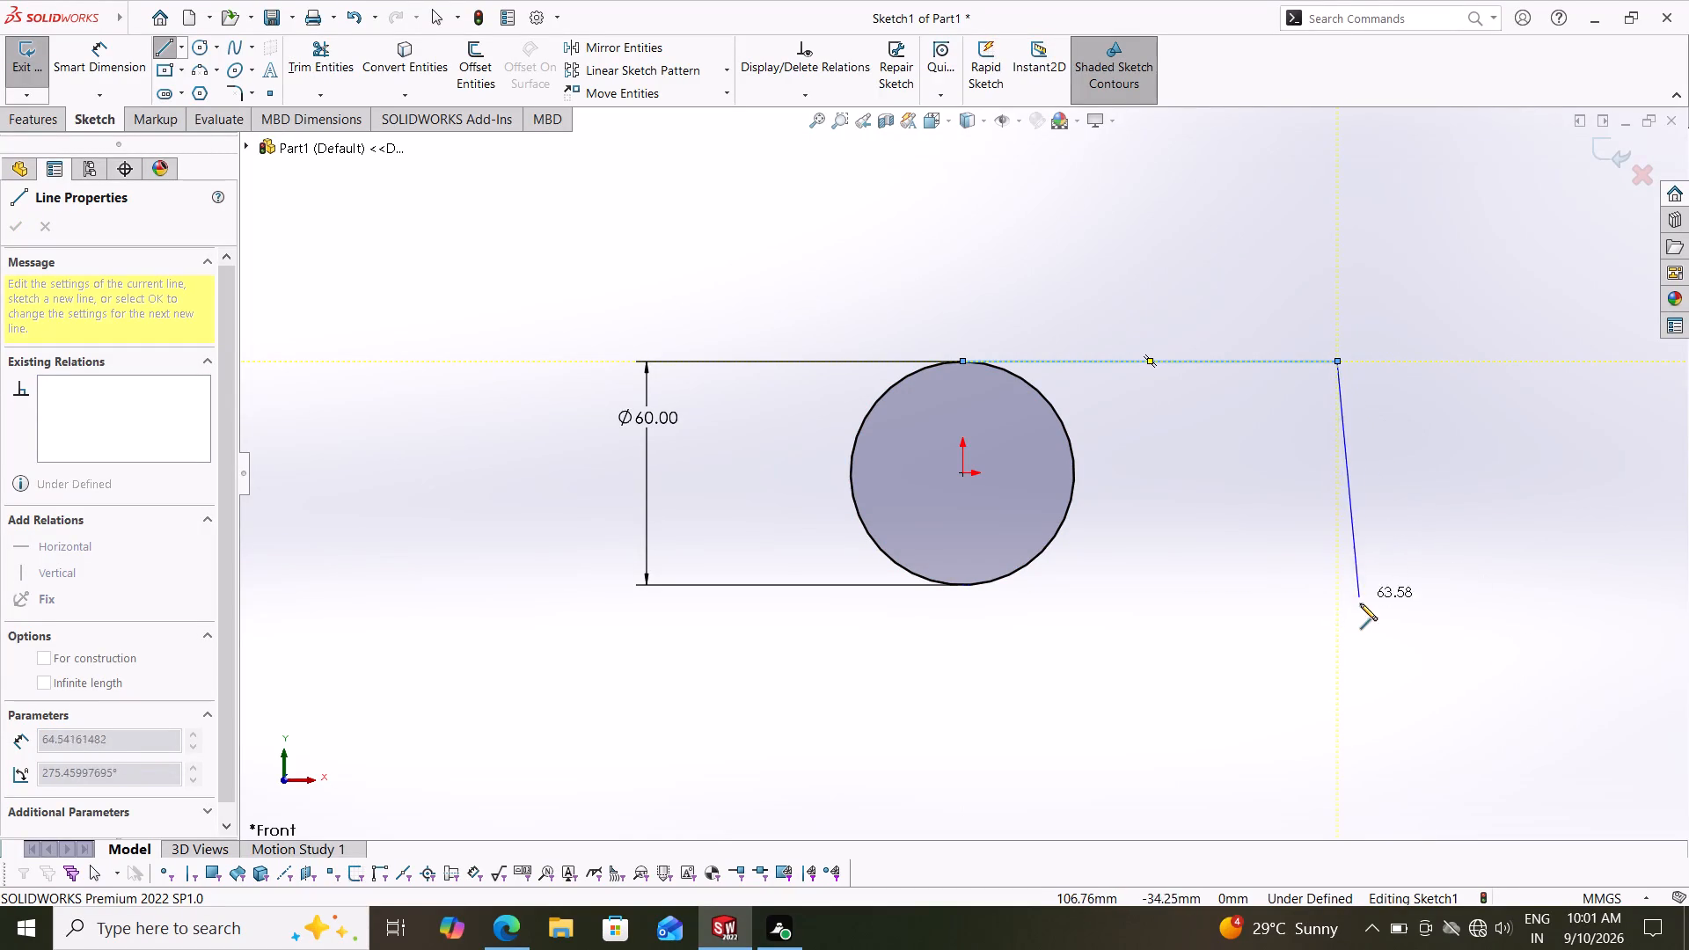
click(1333, 588)
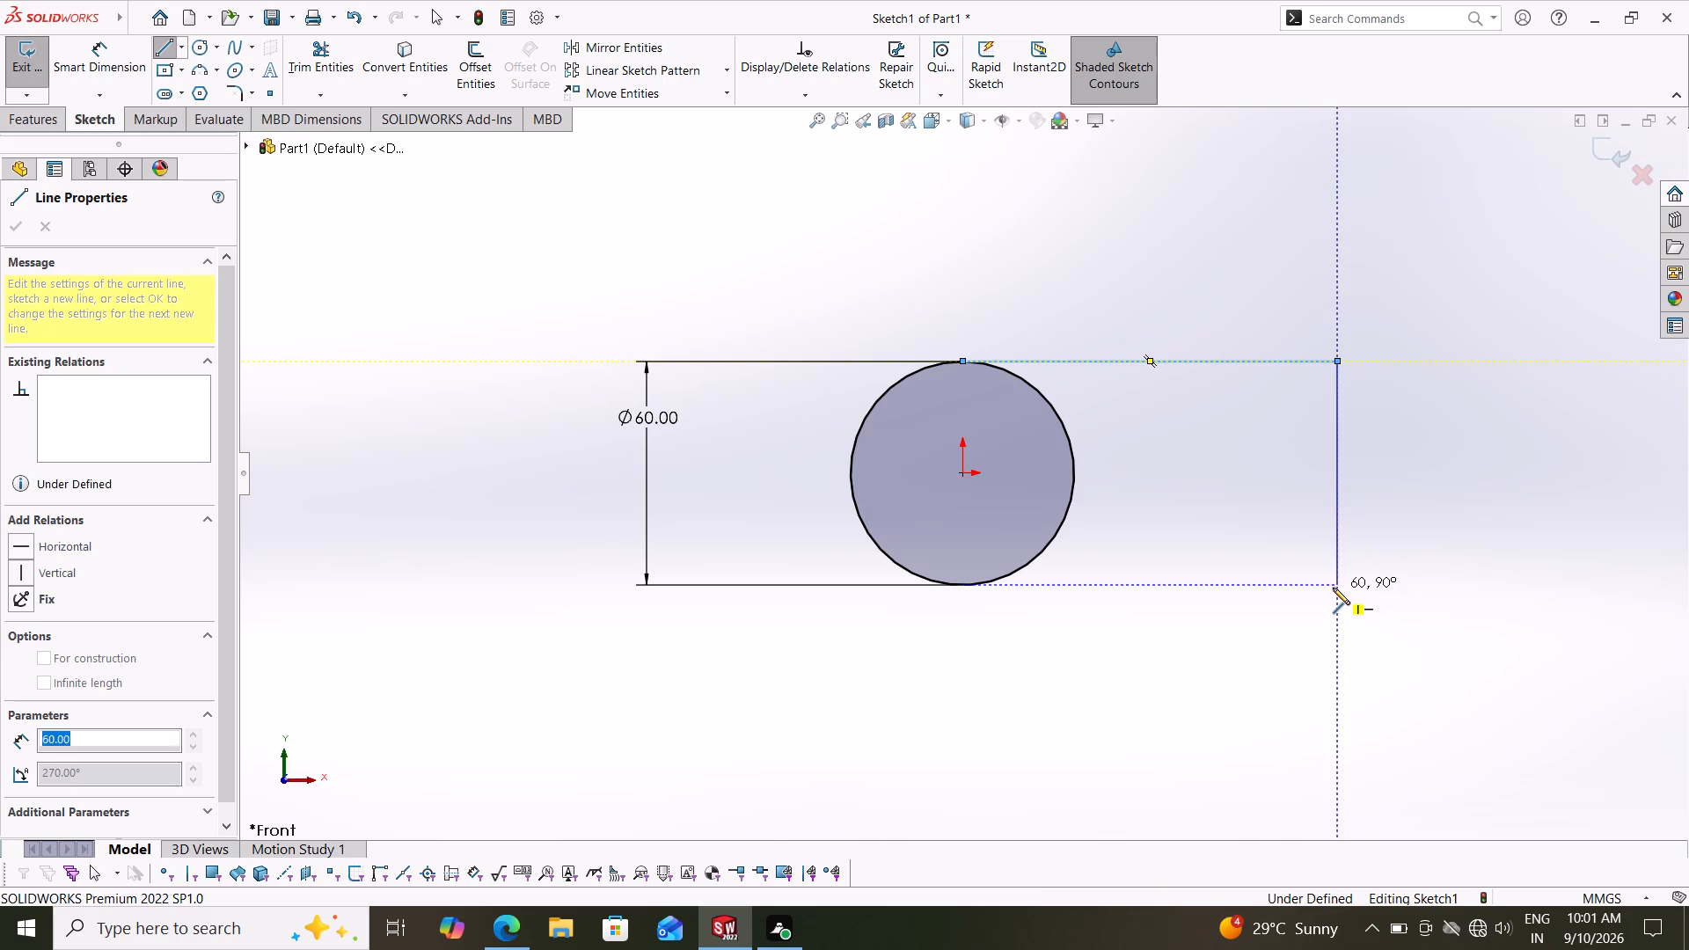
click(965, 587)
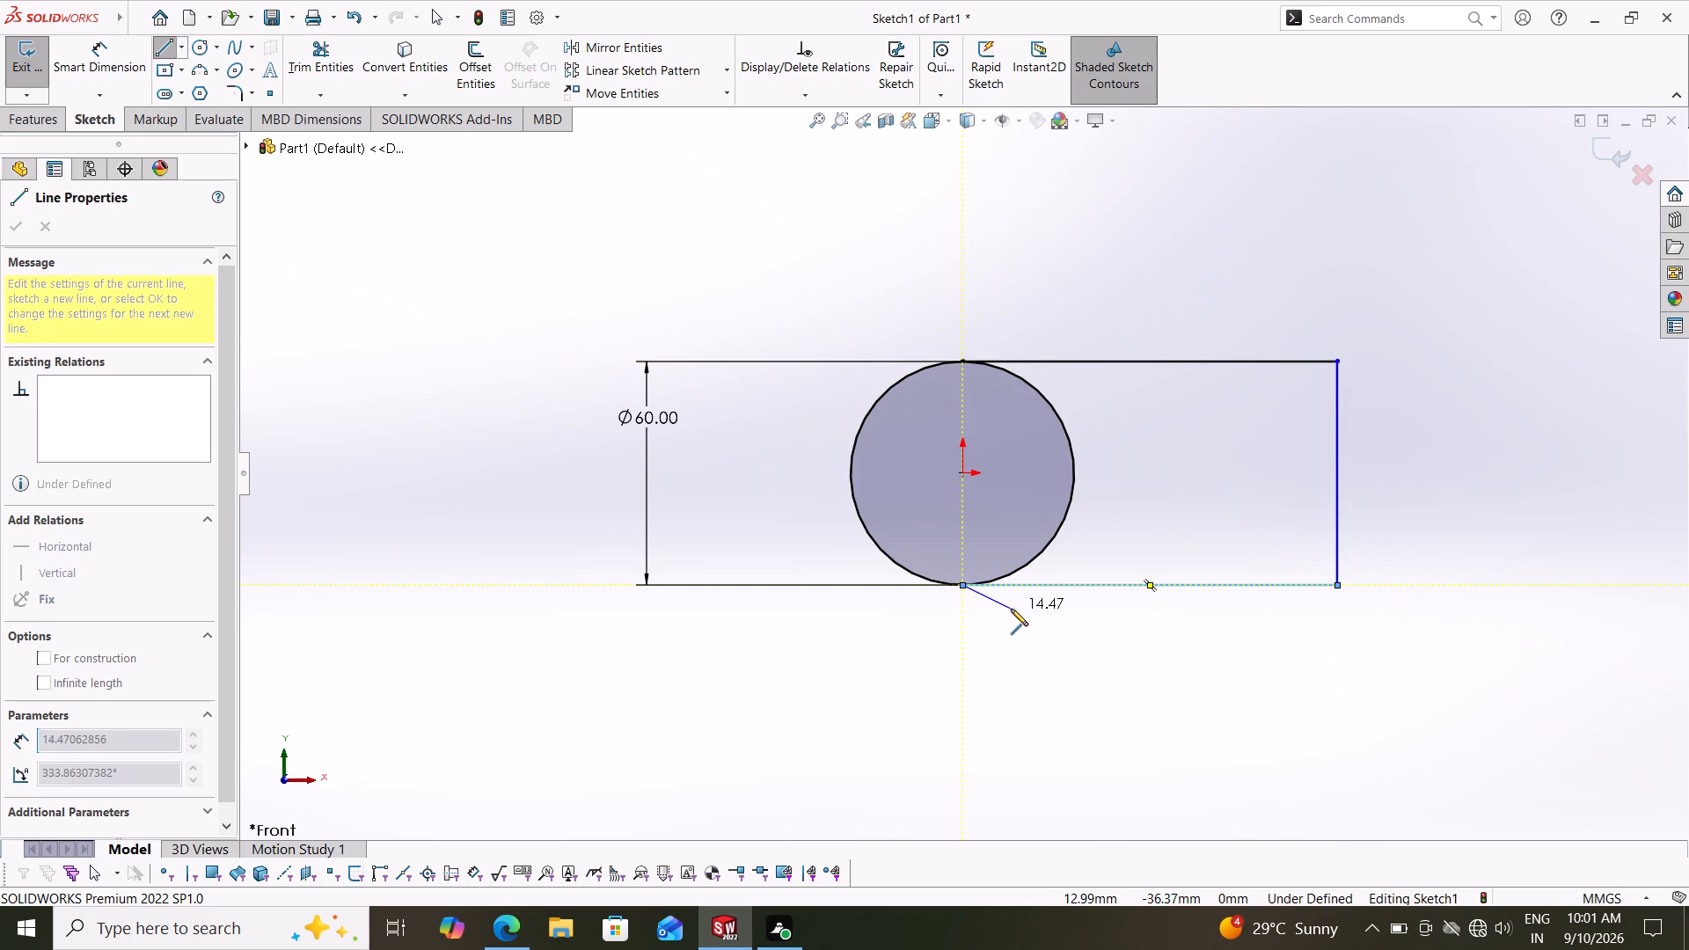
key(Escape)
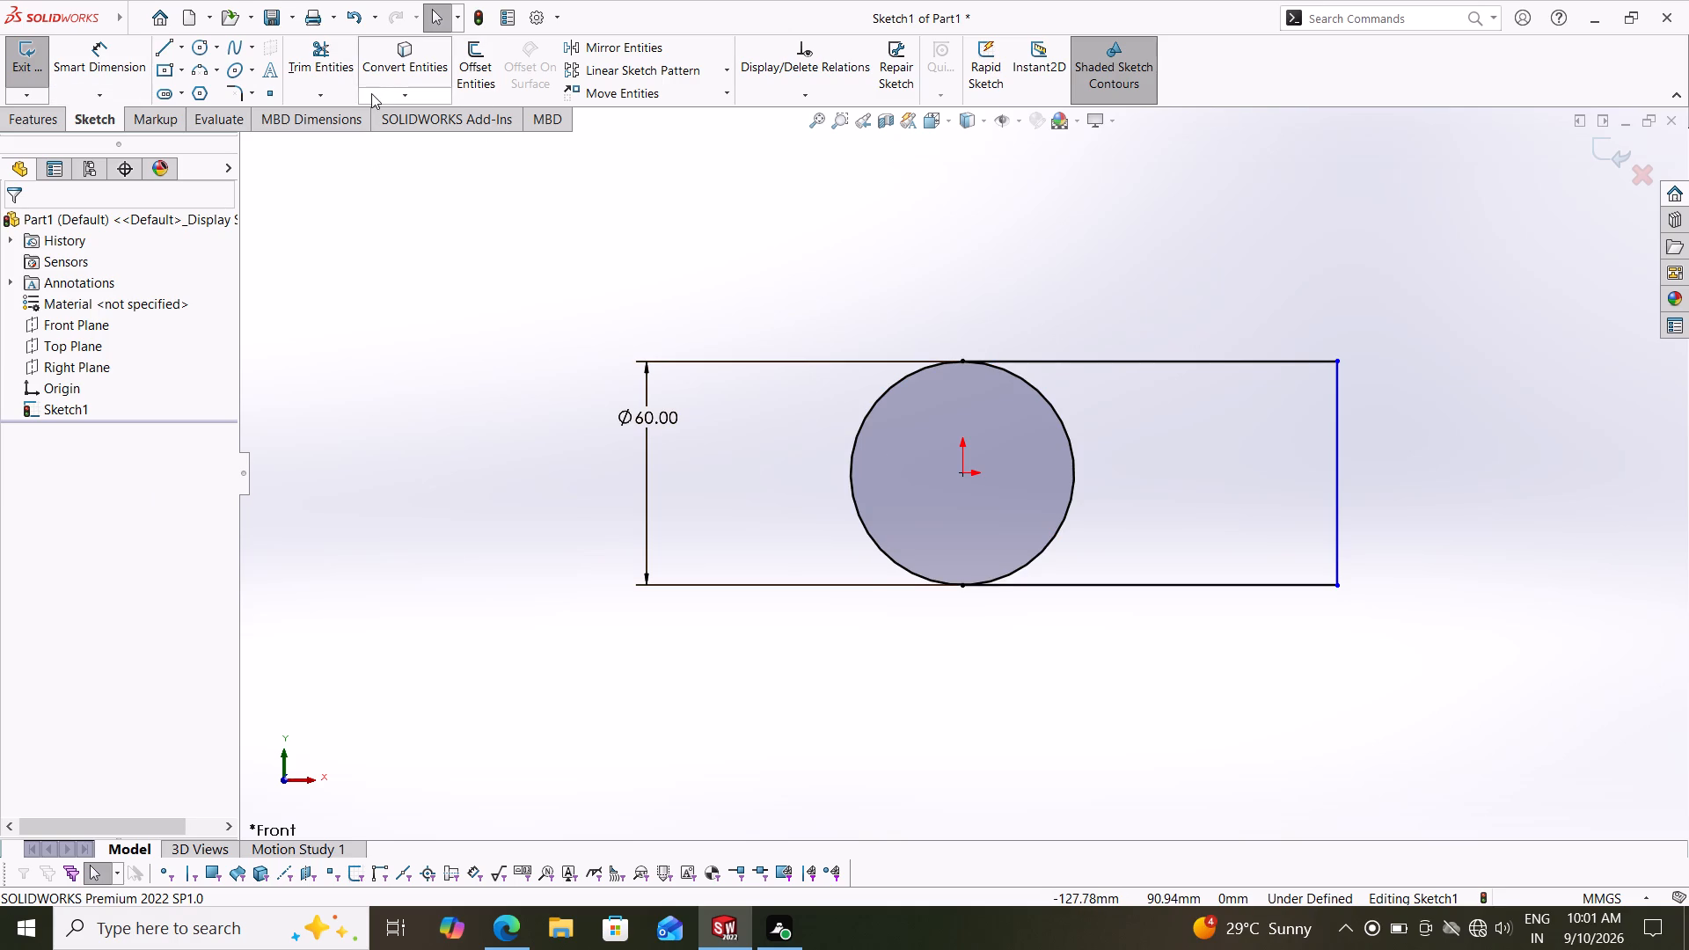
Dimension the upper horizontal line's length to 80 mm.
click(119, 47)
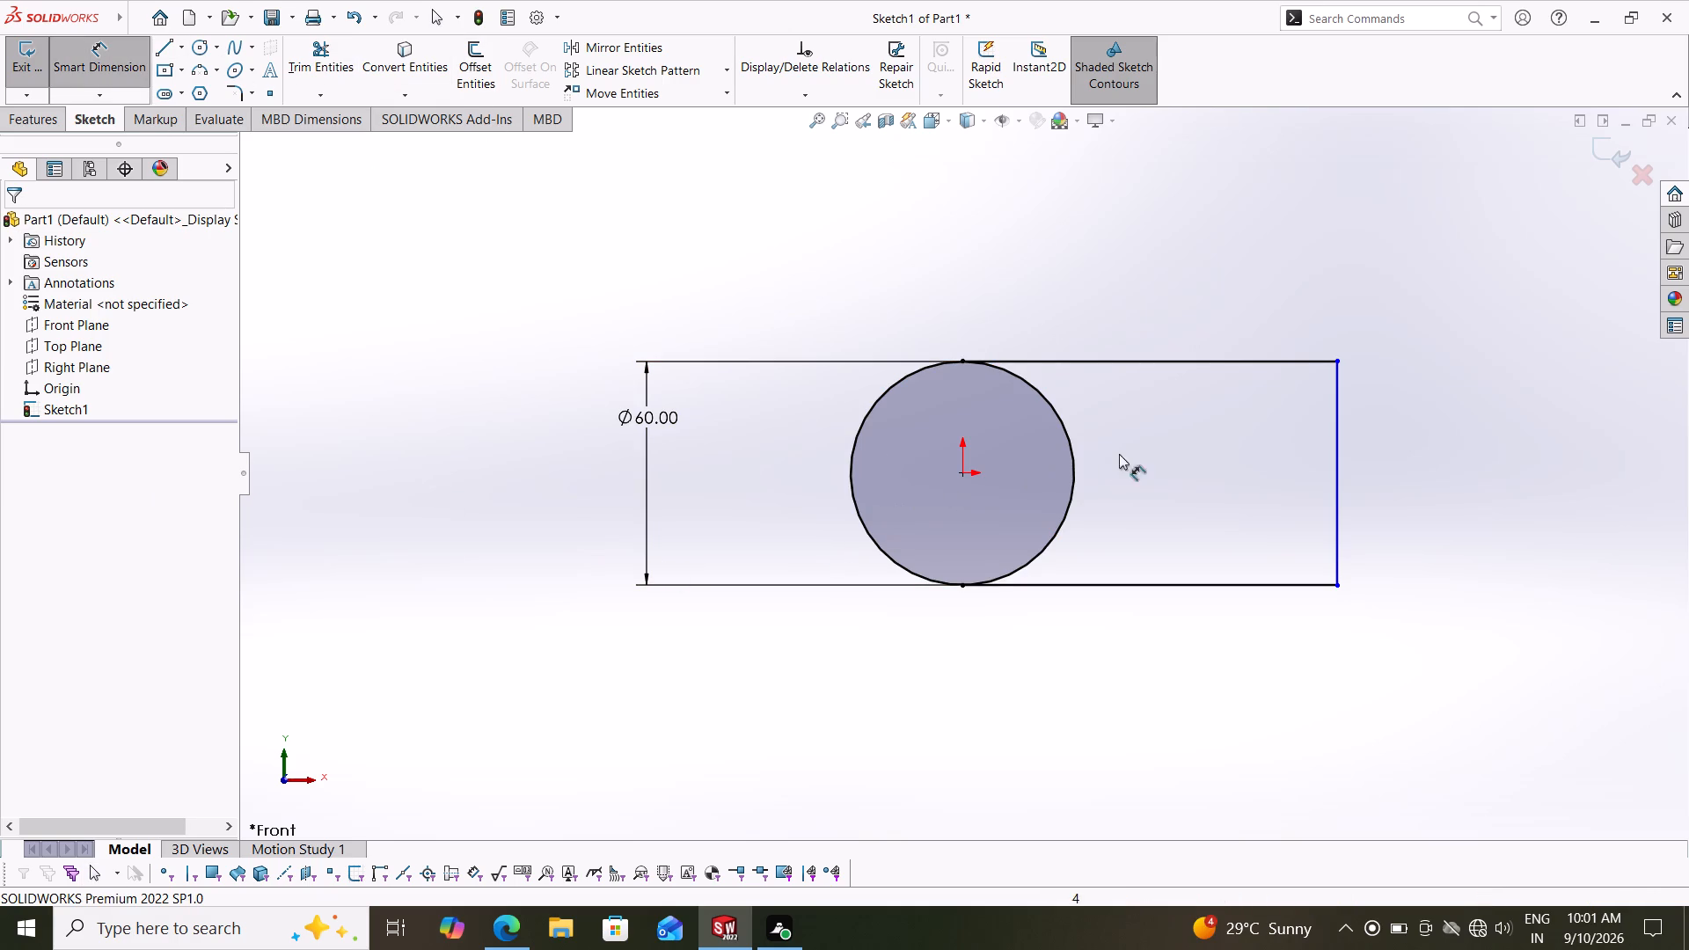
click(1127, 357)
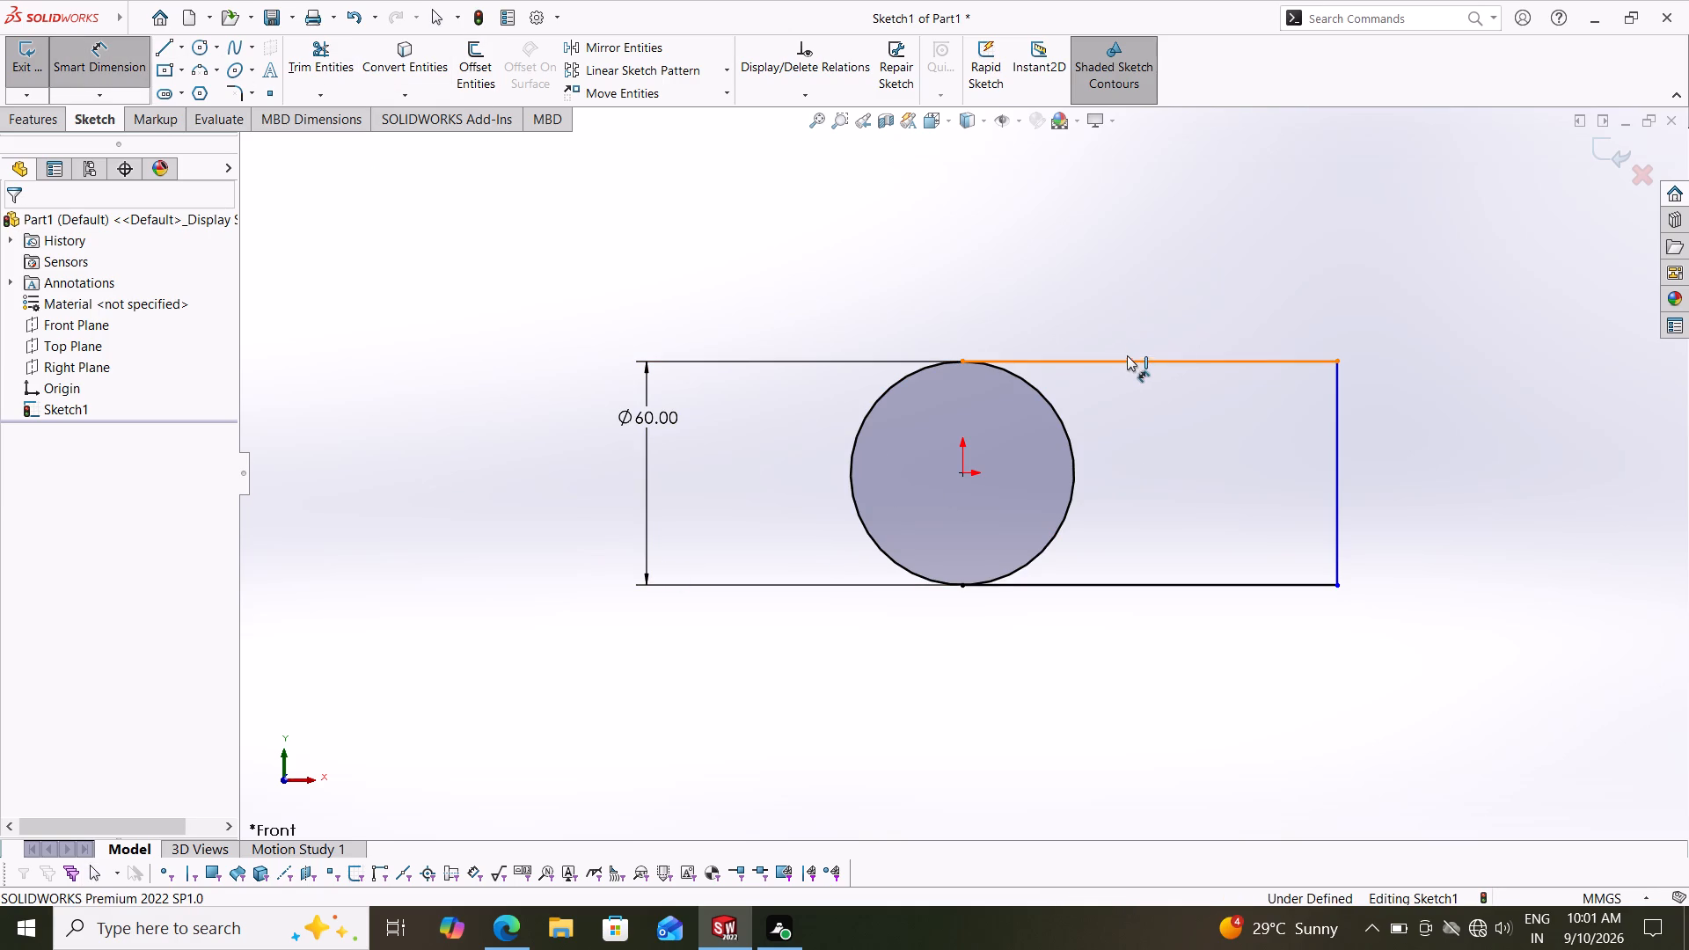
click(1123, 264)
text(80)
key(Return)
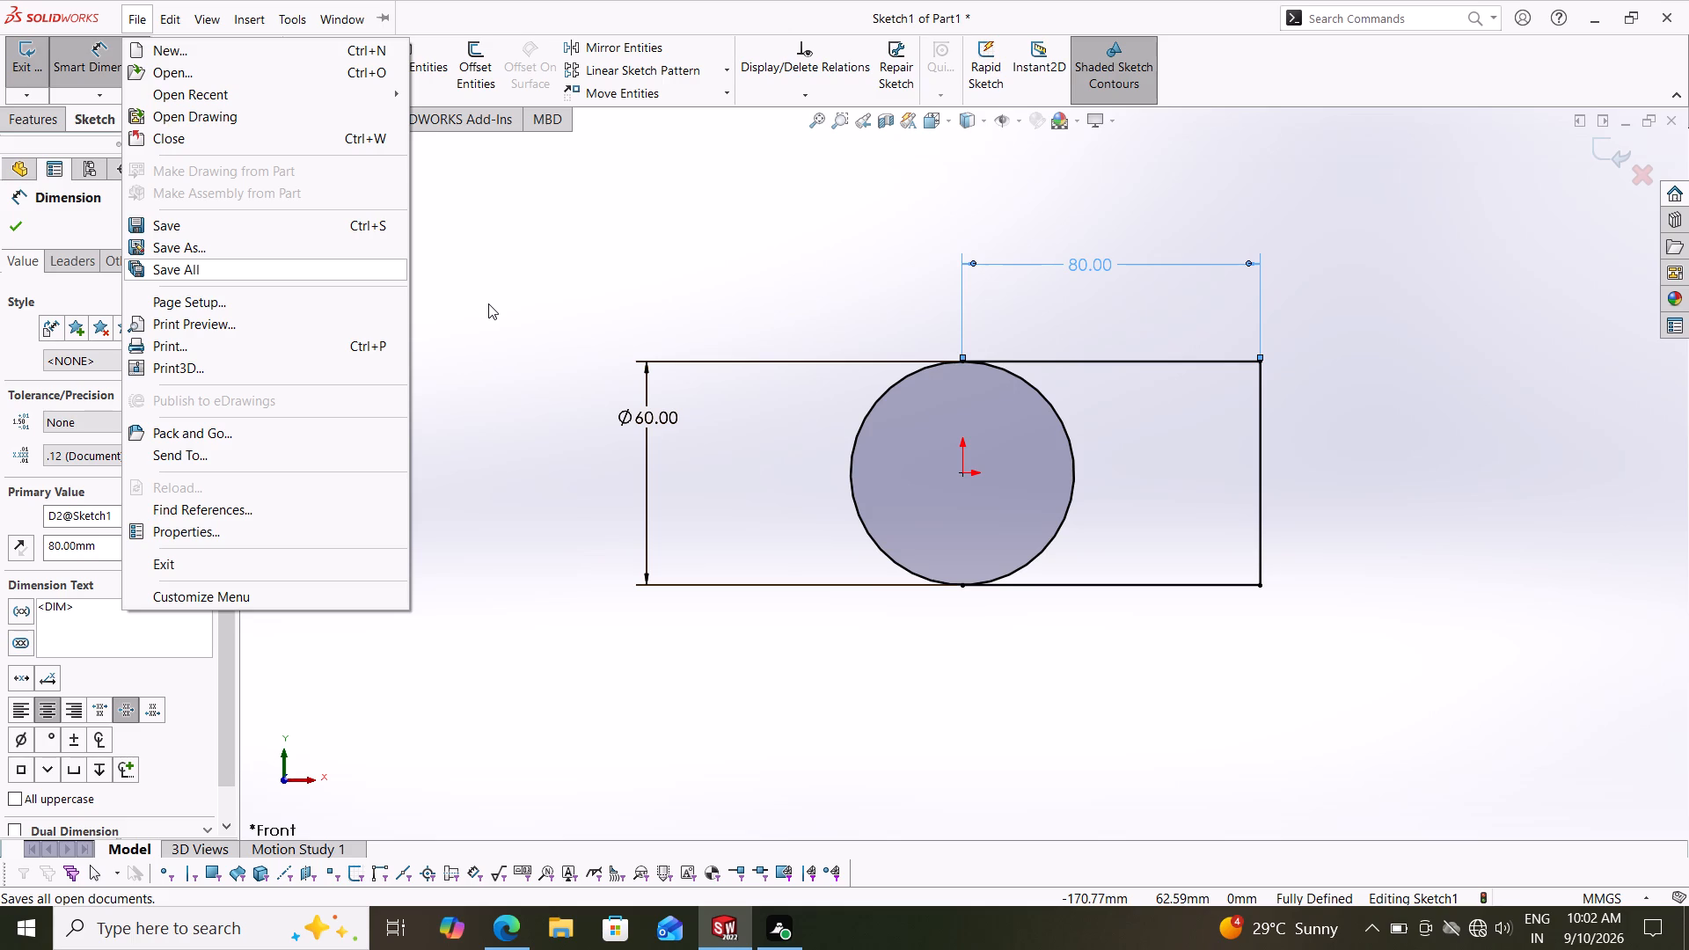
click(495, 313)
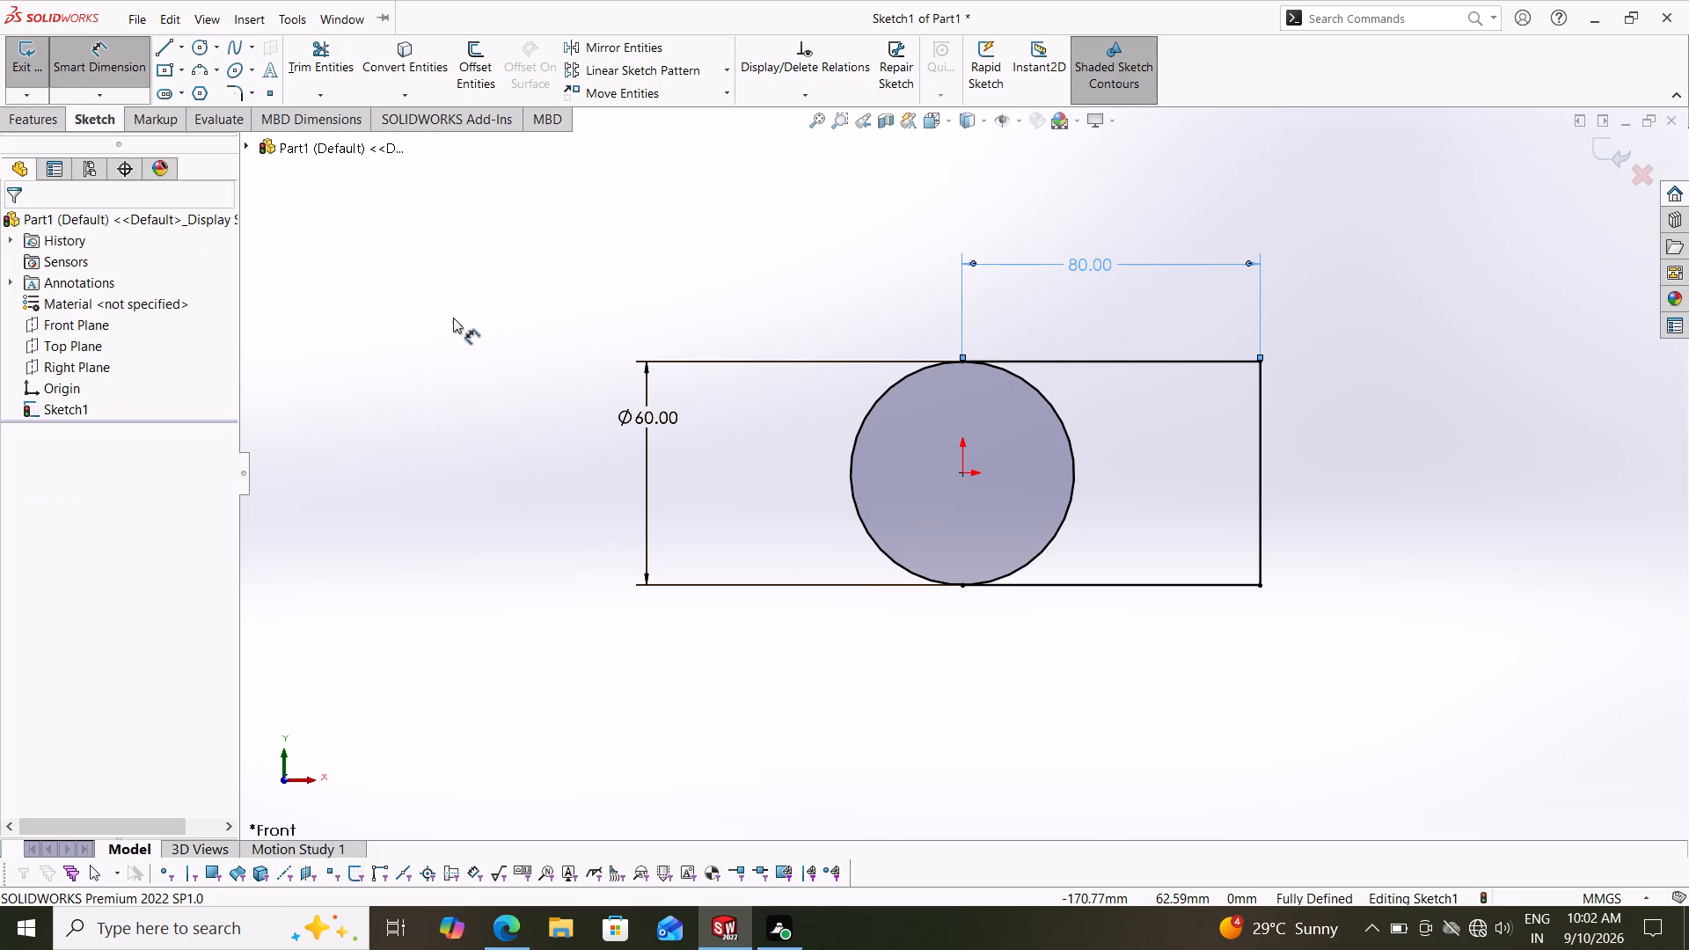
Sketch an inner circle of about 11.6 mm radius centred on the origin, inside the 60 mm circle.
click(202, 52)
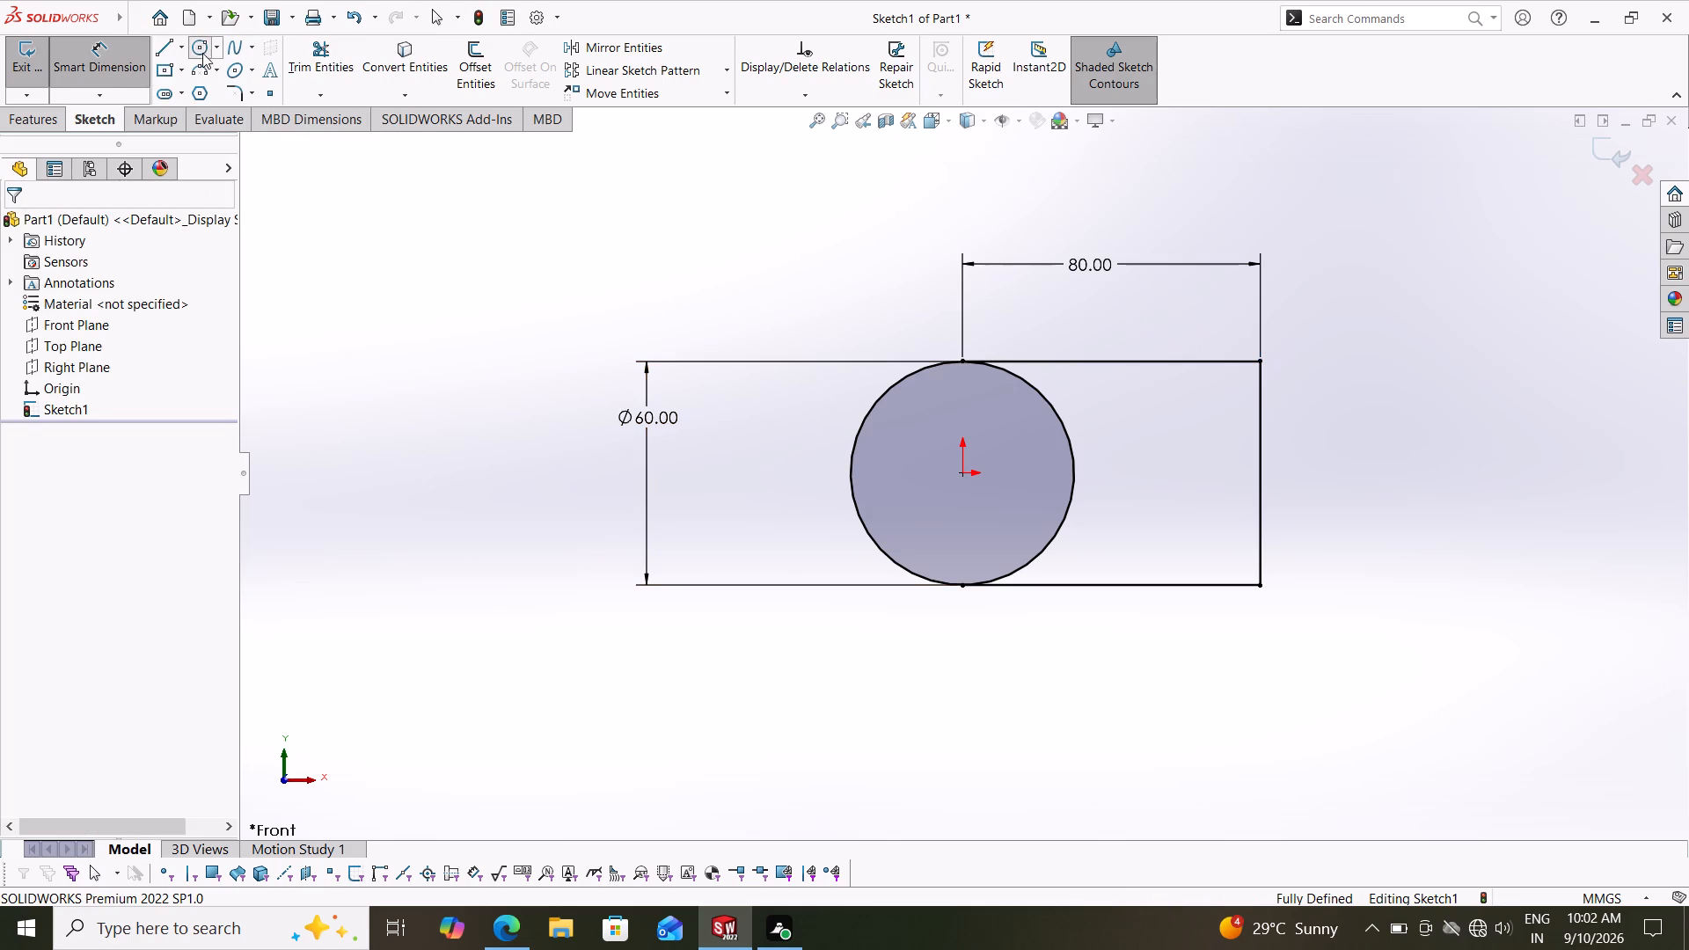
click(961, 474)
click(926, 497)
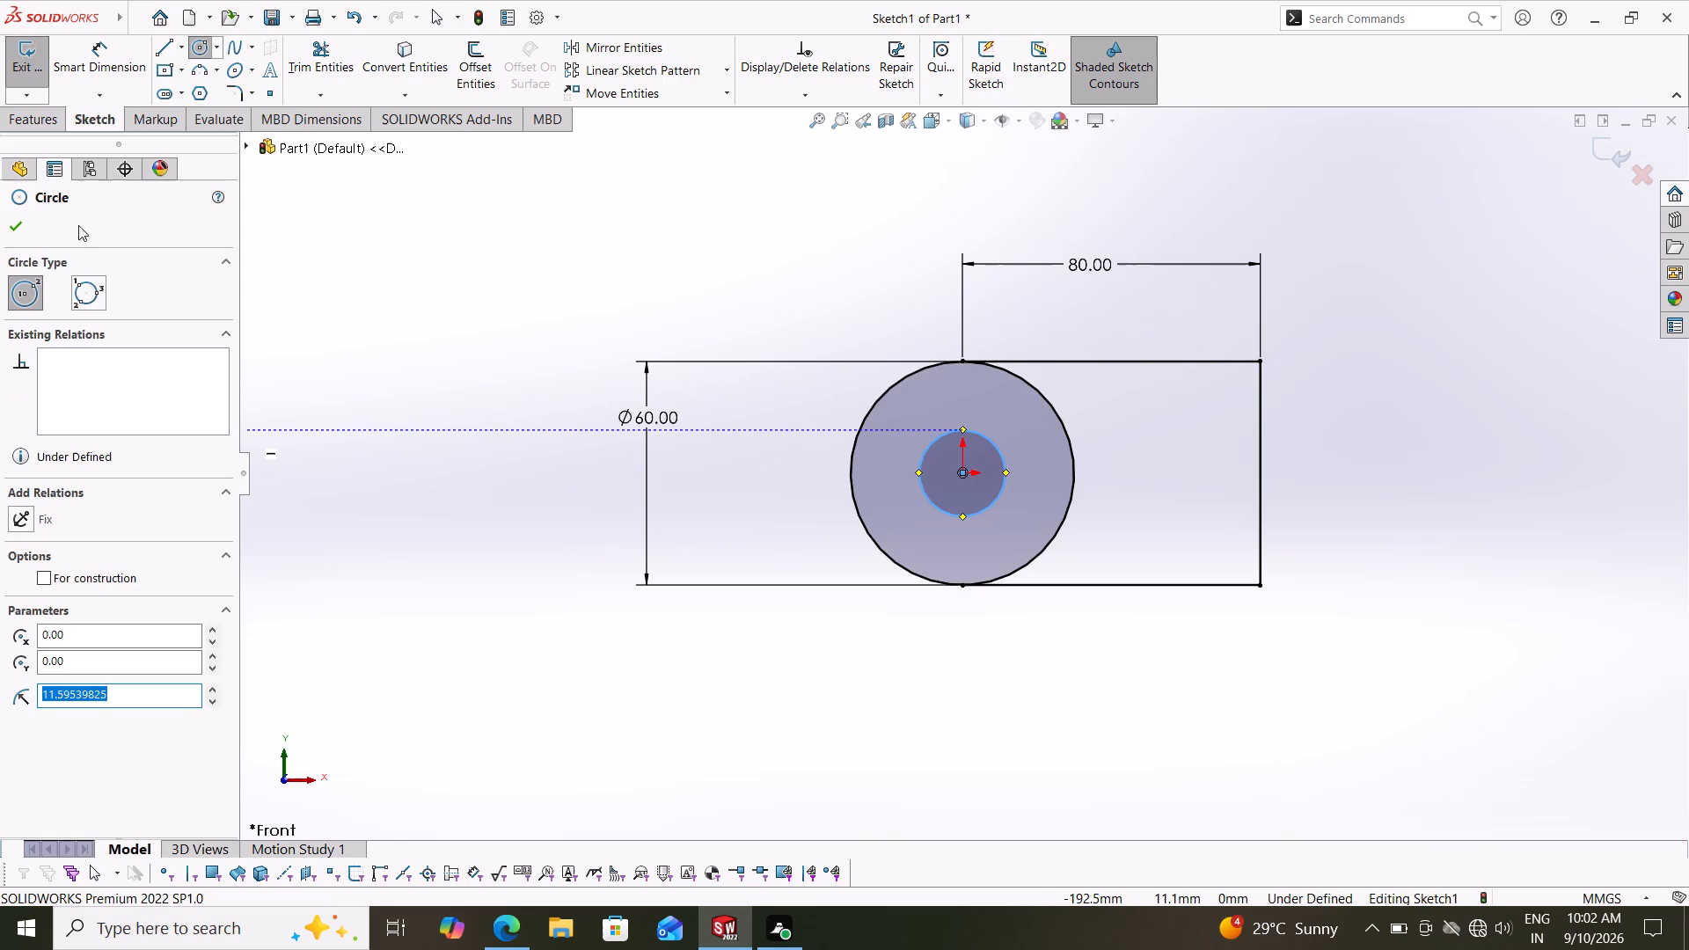
Dimension the inner circle's diameter to 20 mm.
click(99, 47)
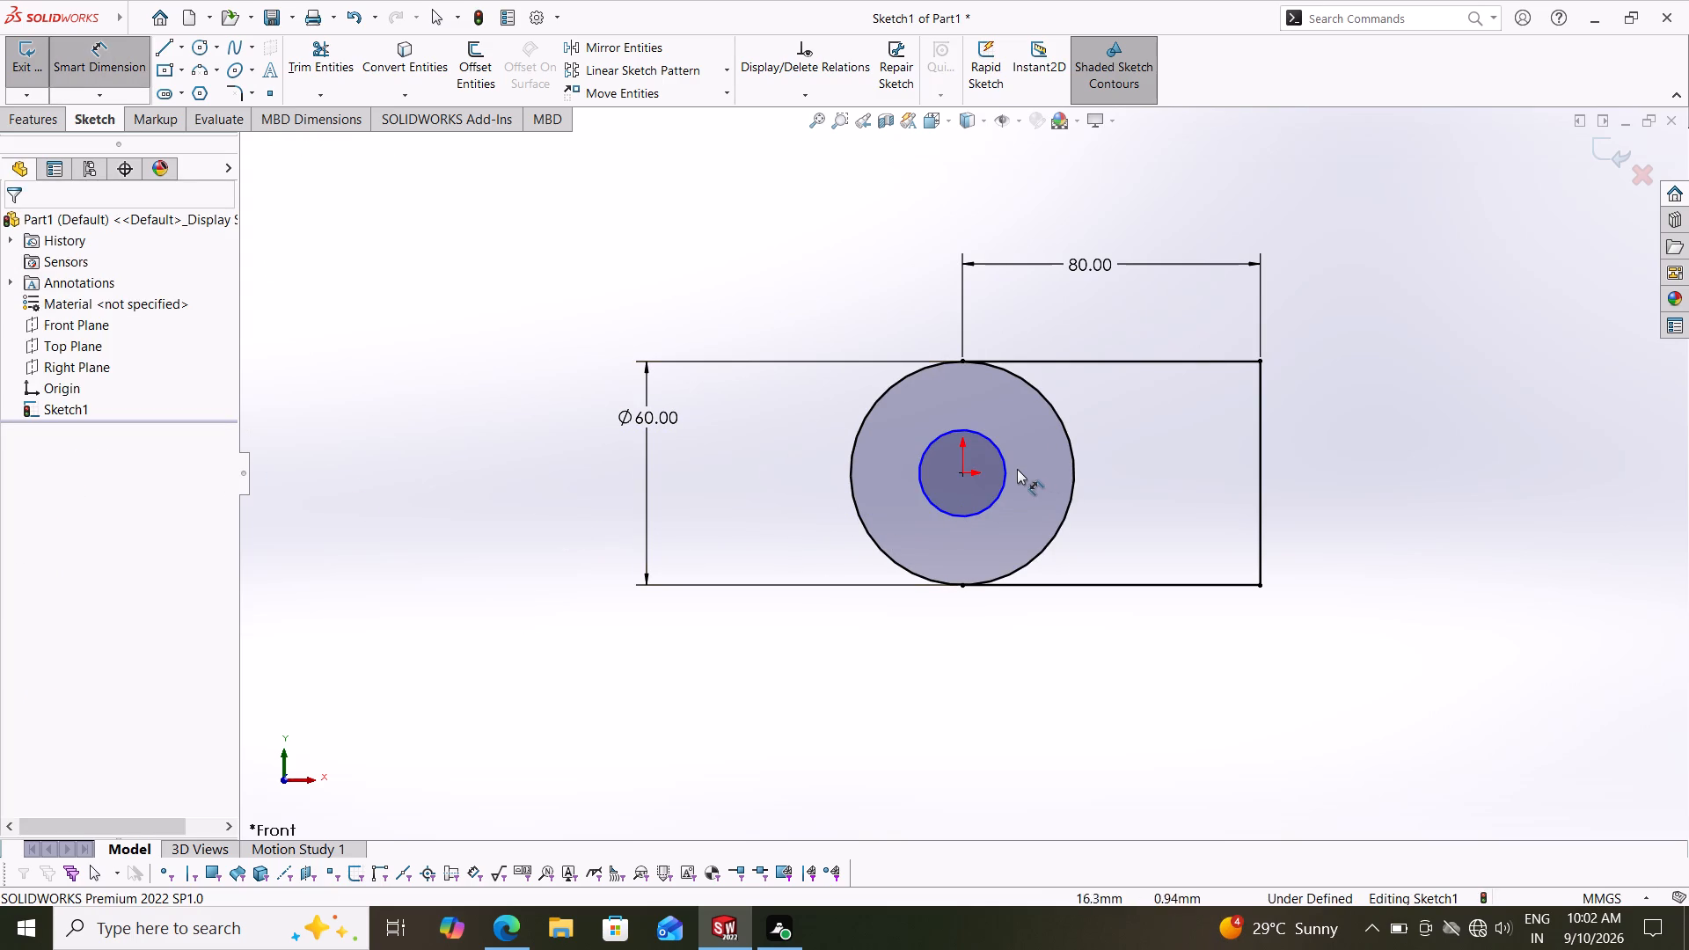
click(1003, 466)
click(1130, 471)
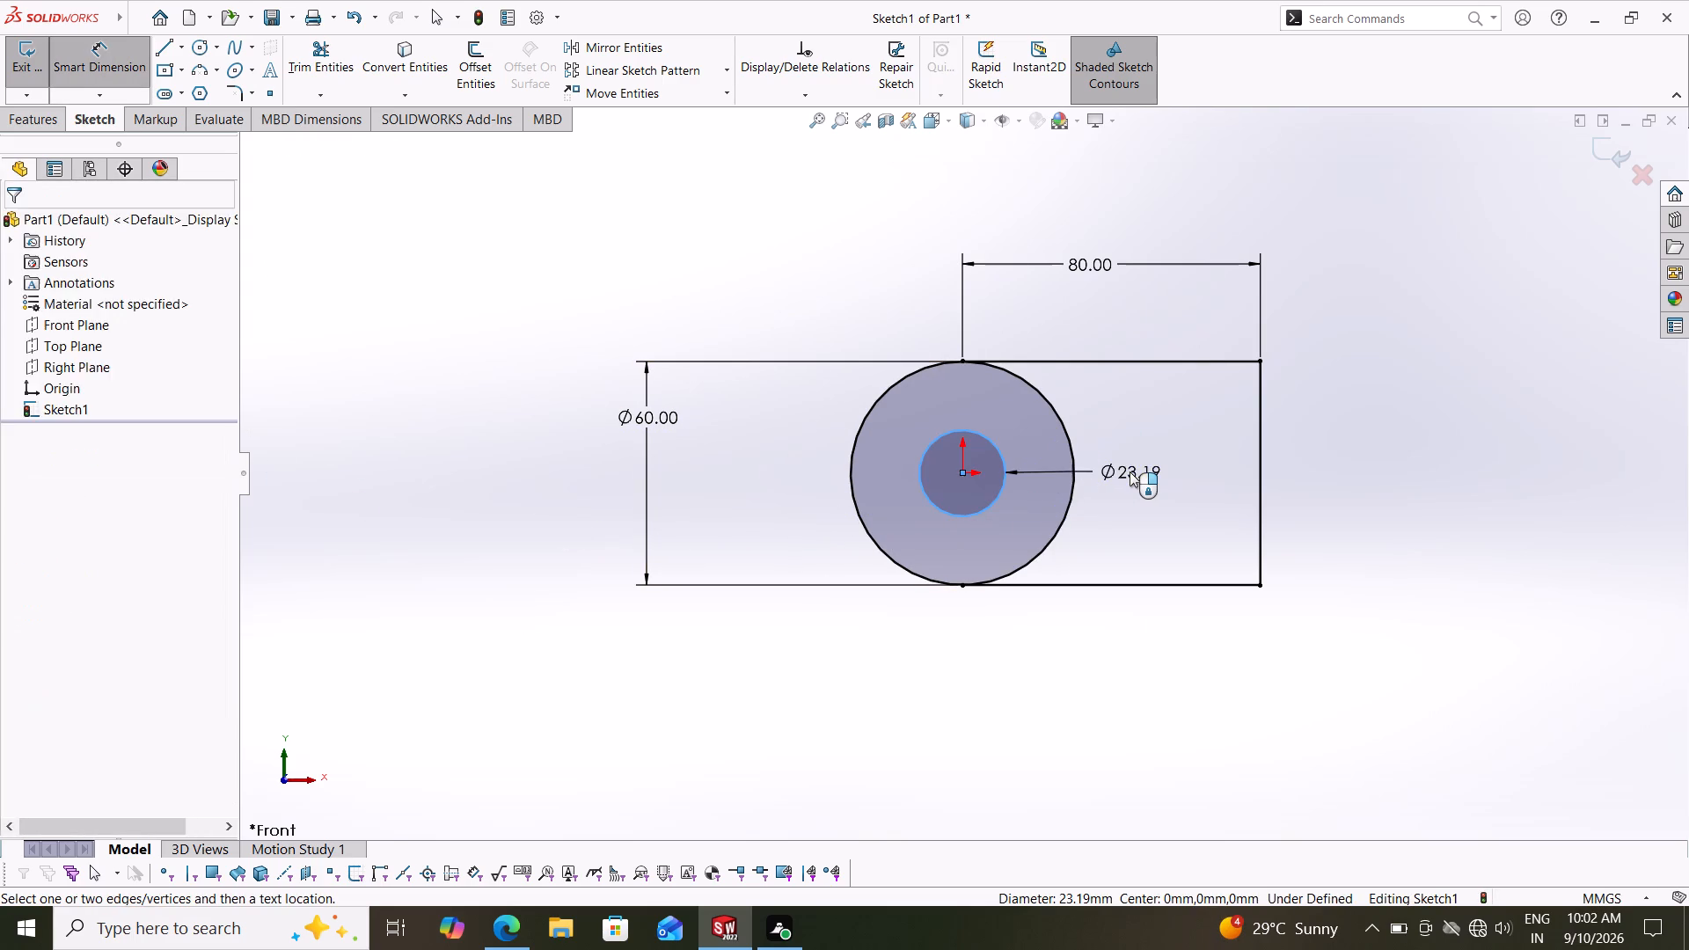
text(20)
key(Return)
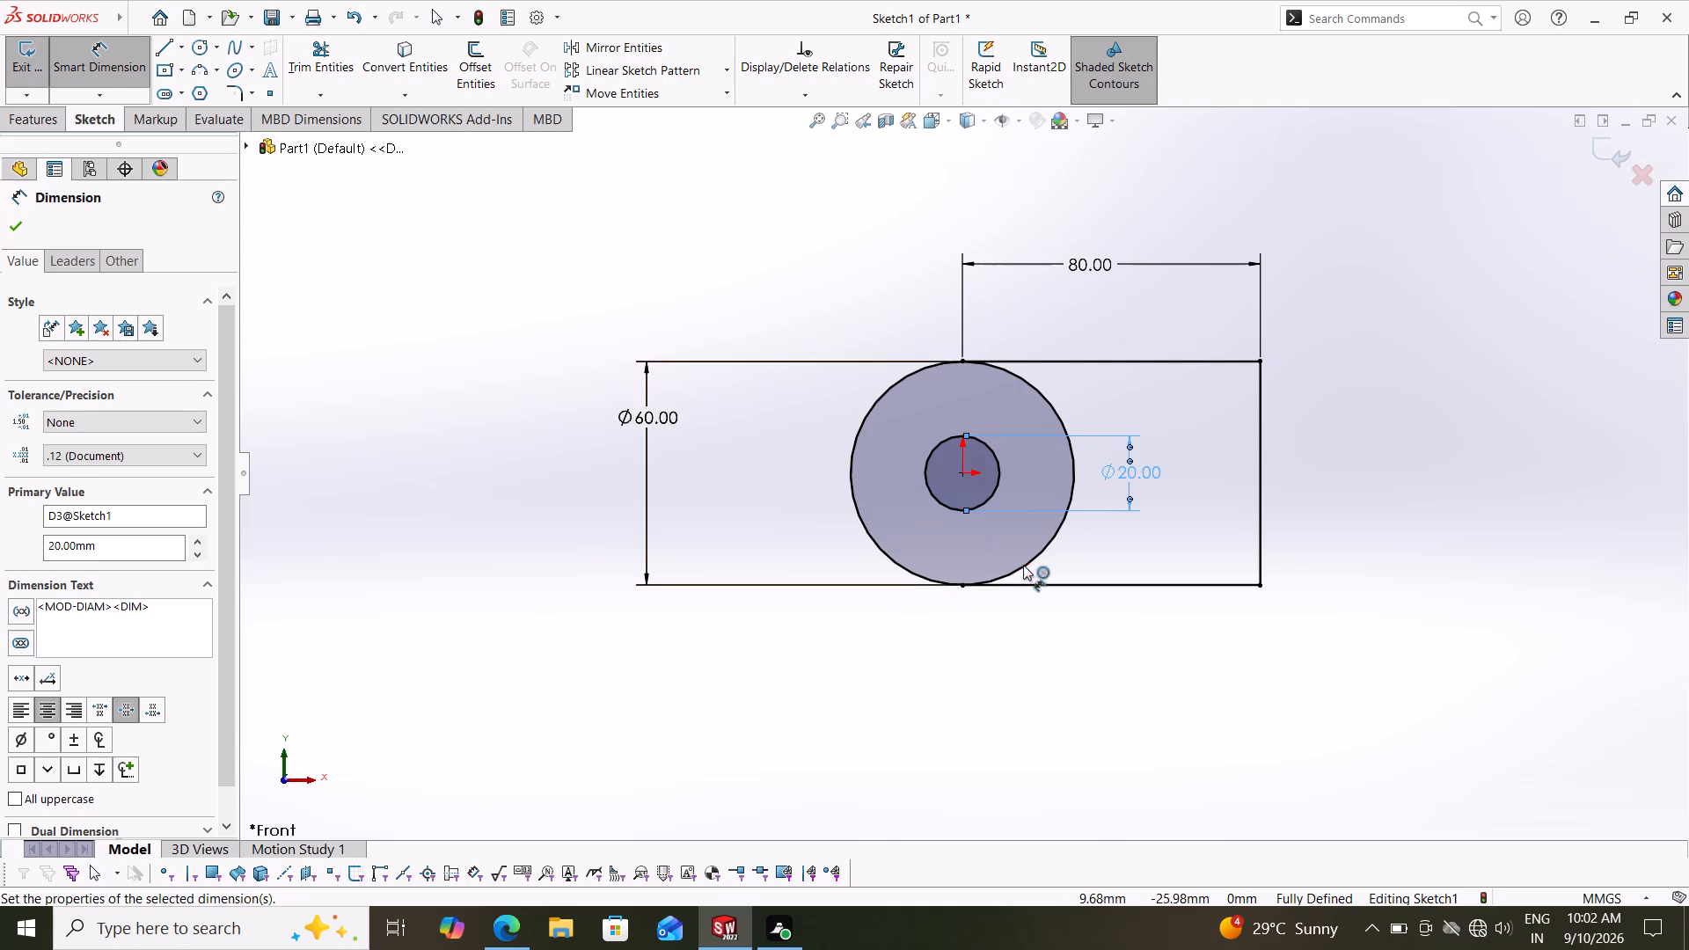
key(Escape)
key(Escape)
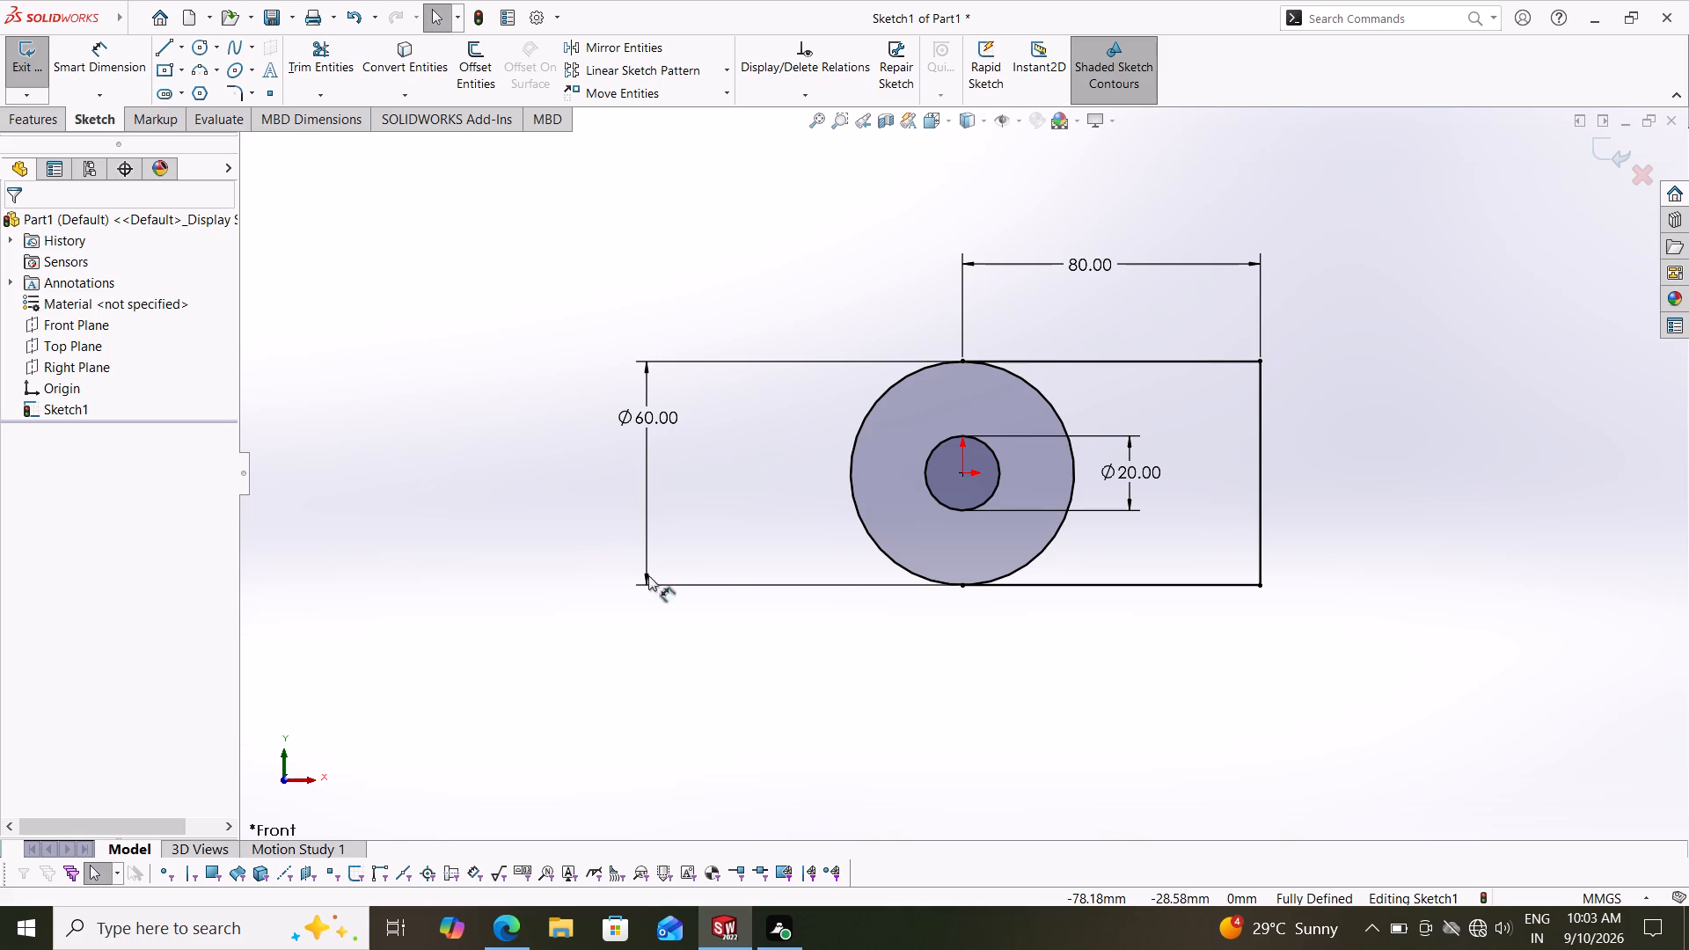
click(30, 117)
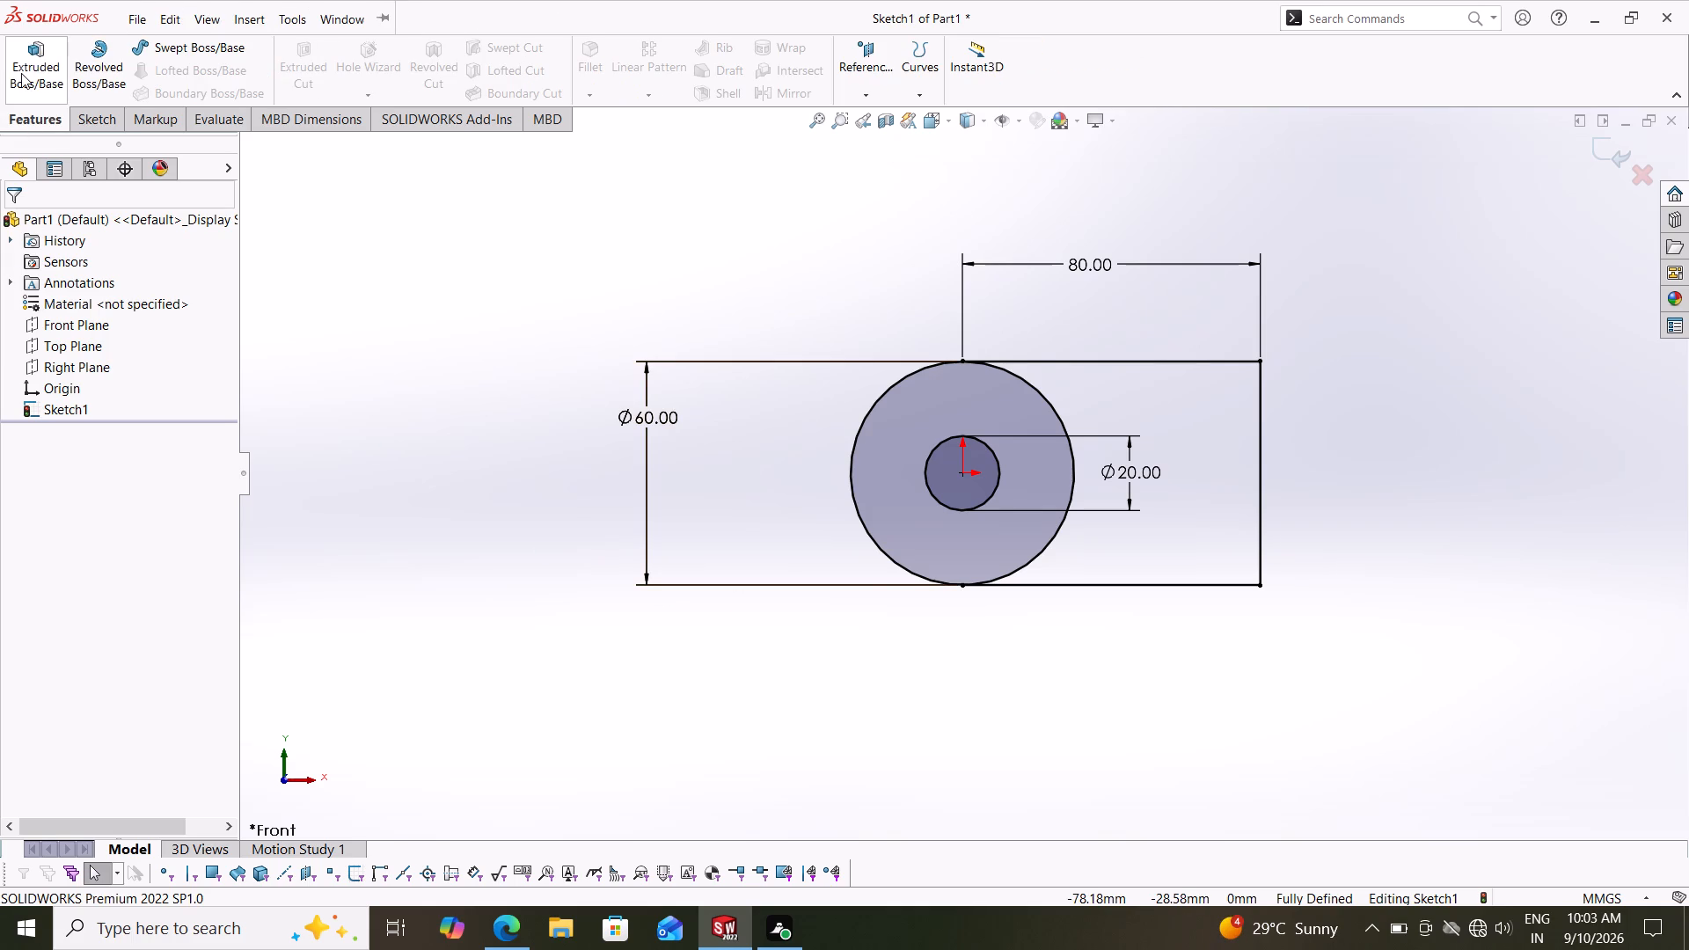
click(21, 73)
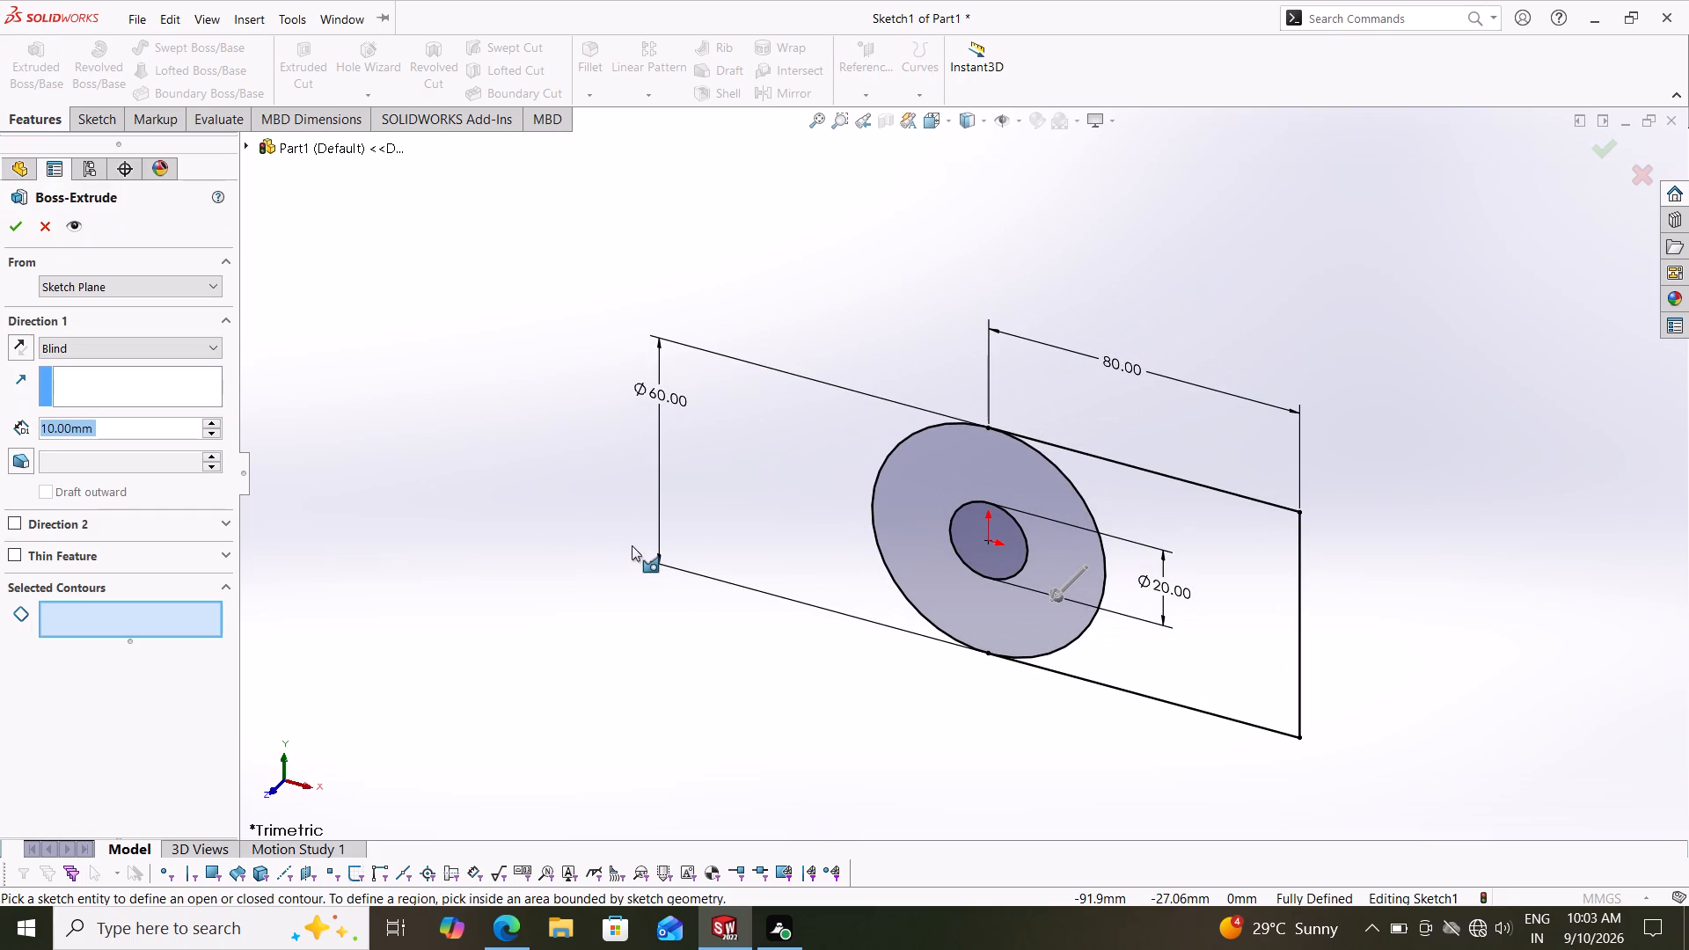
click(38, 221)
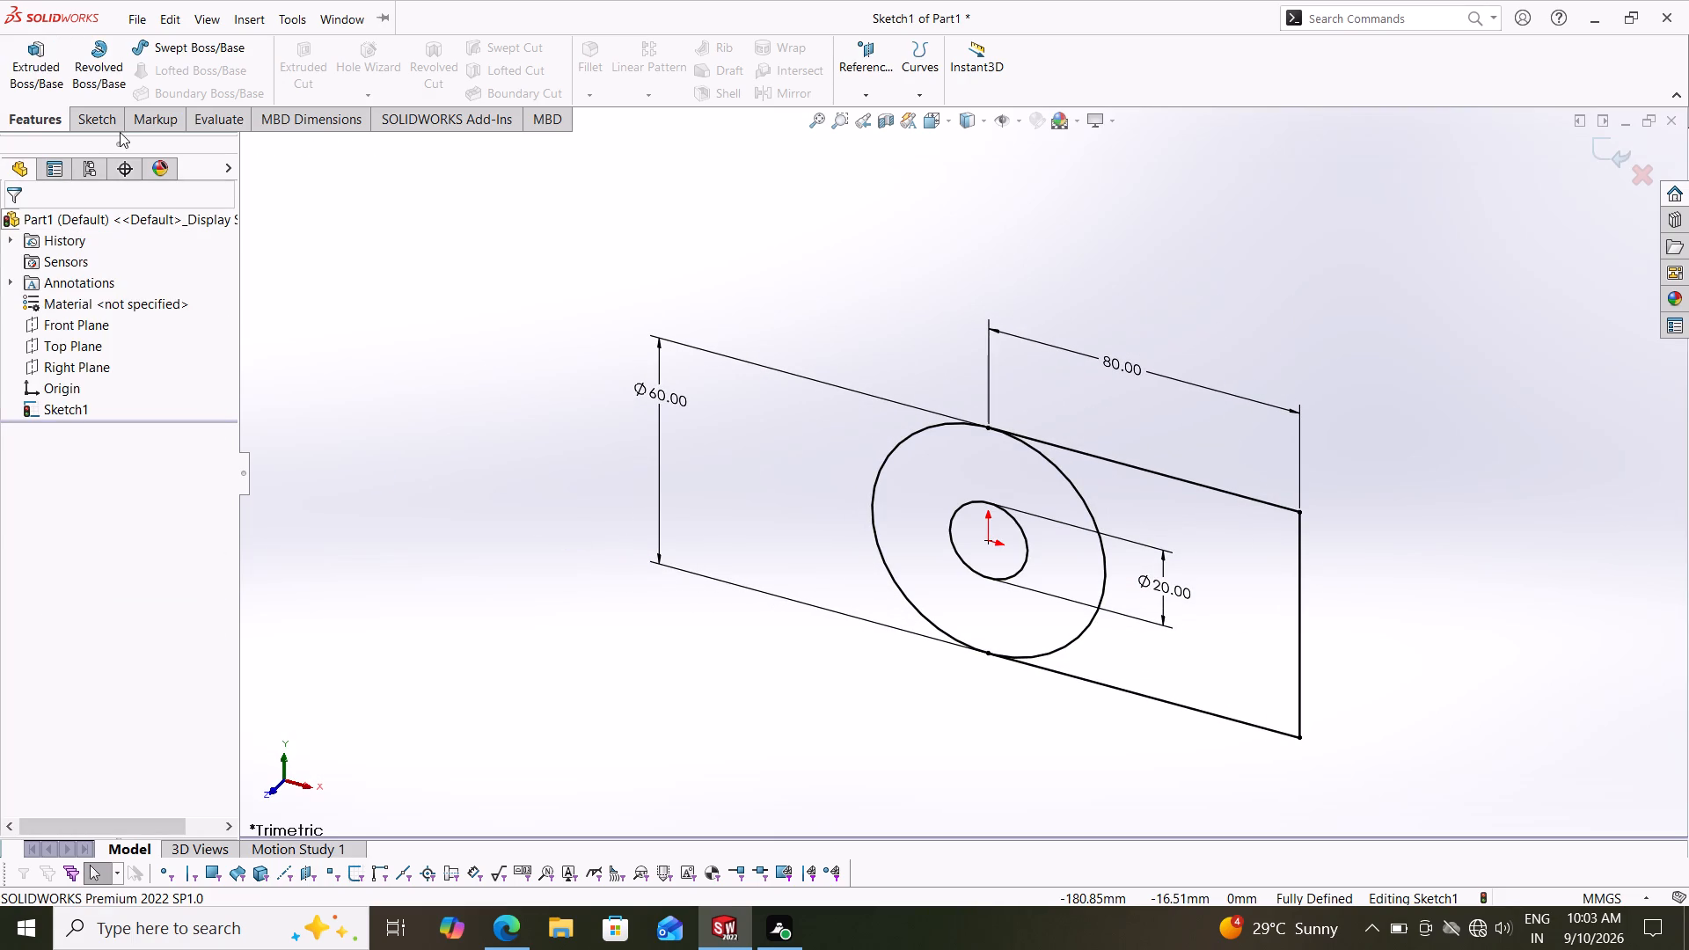
Trim away the arc of the 60 mm circle that lies inside the rectangular extension.
click(103, 121)
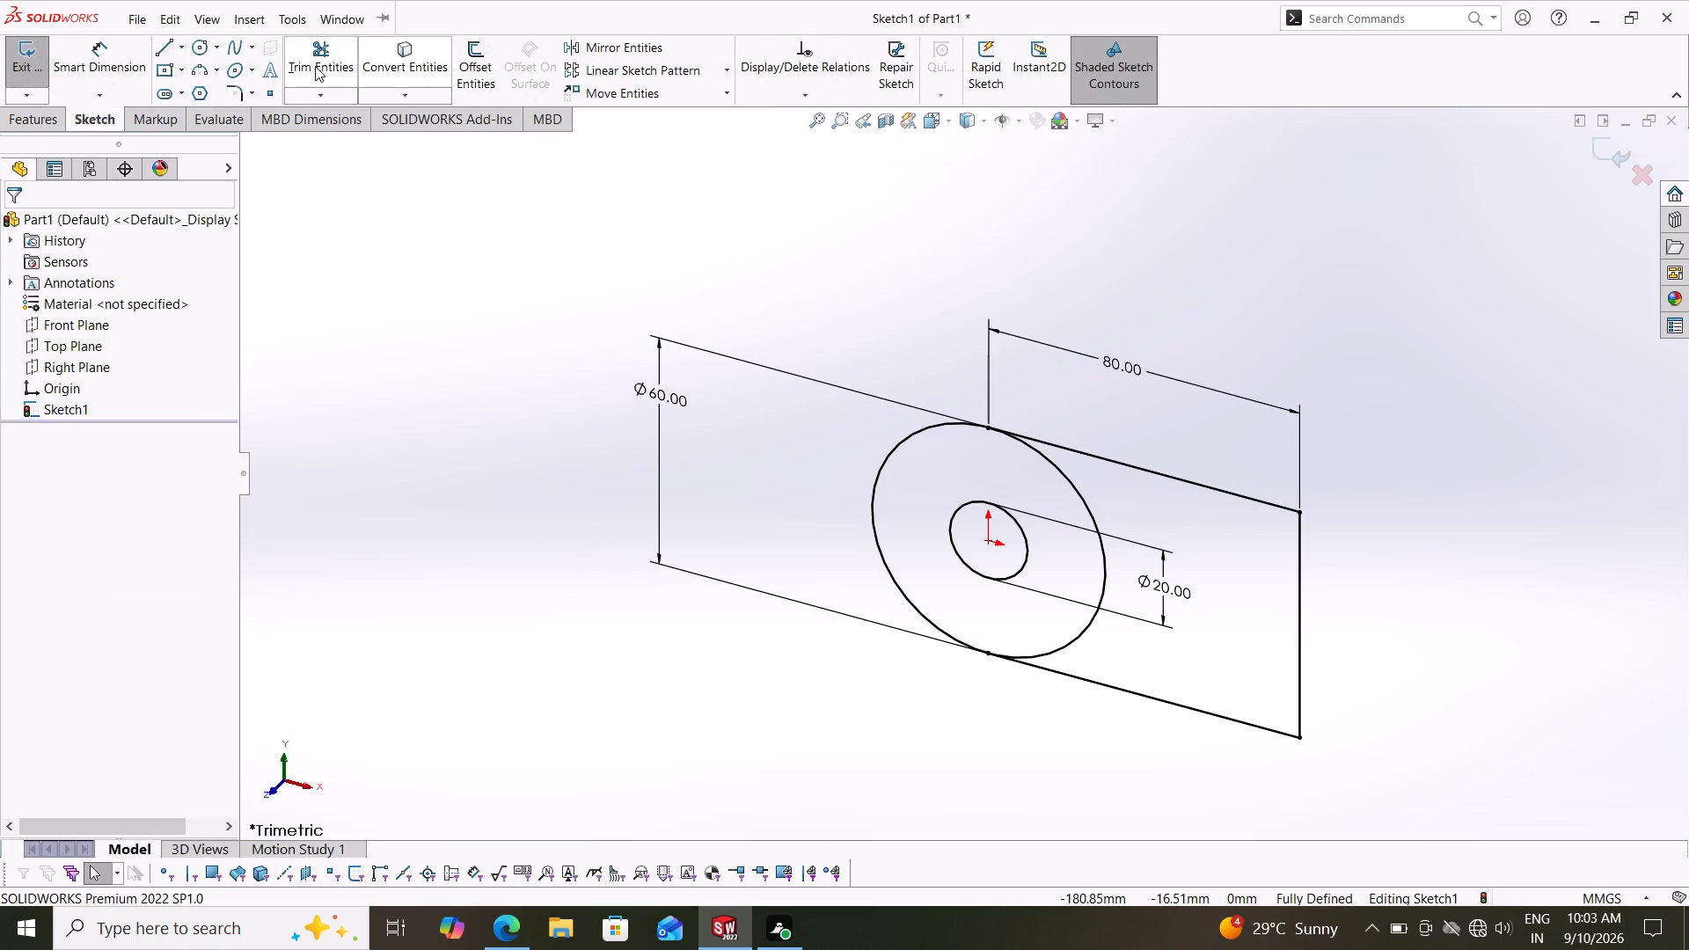
click(315, 66)
drag(1095, 647, 1089, 627)
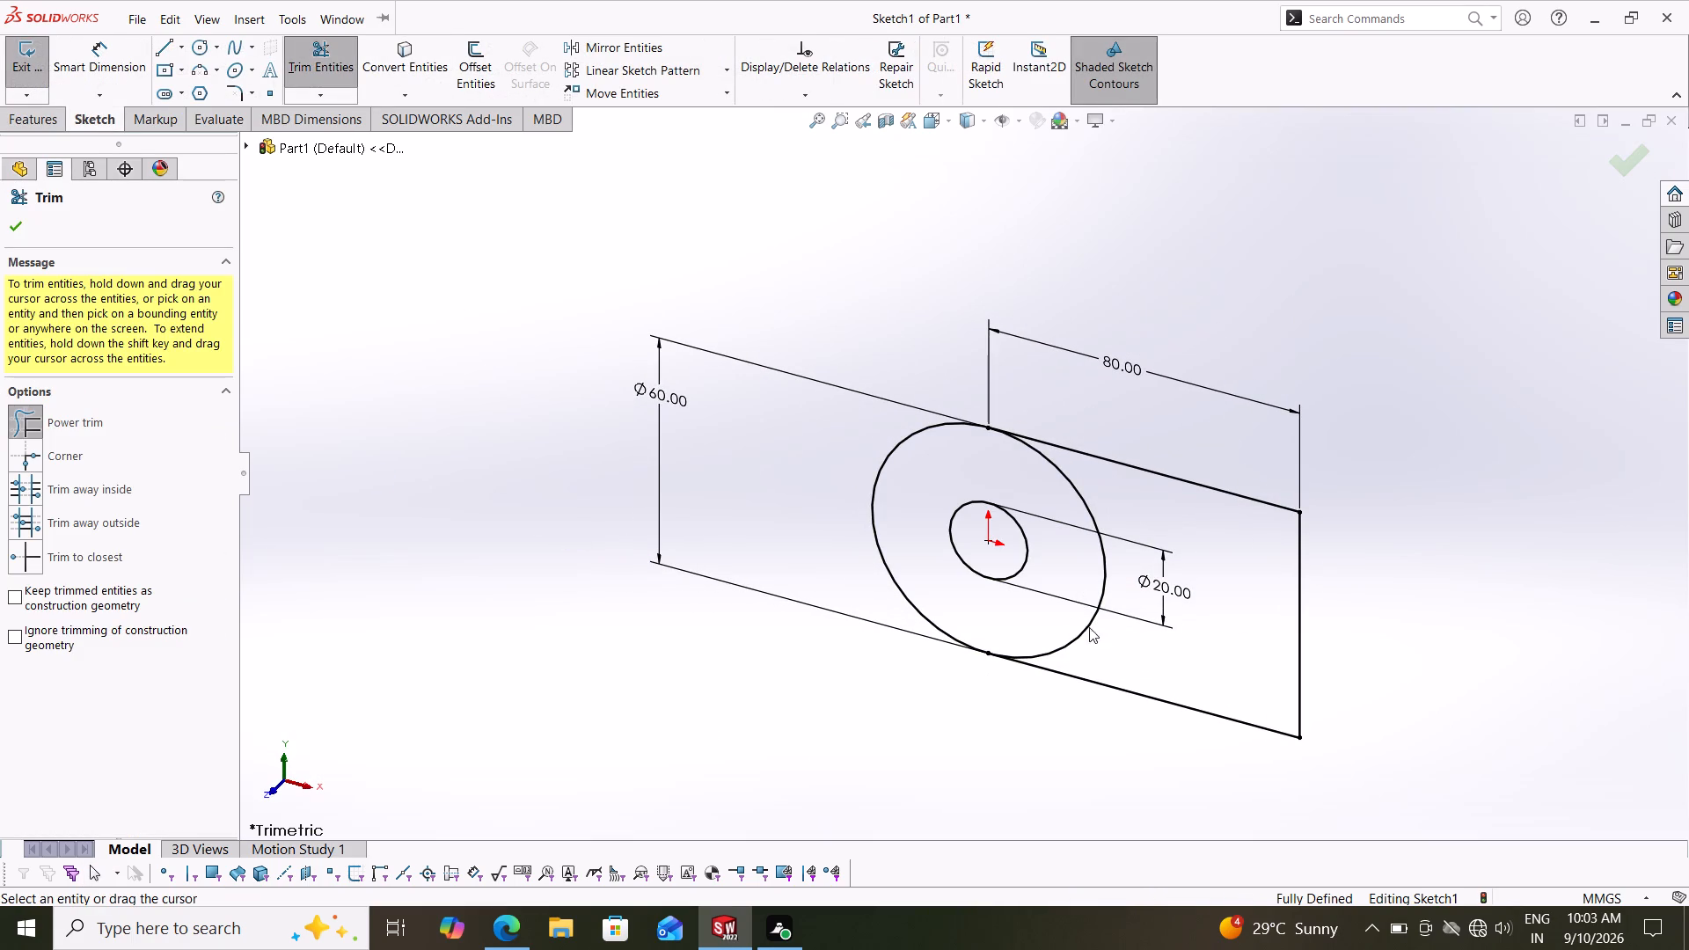
drag(1089, 627, 1083, 620)
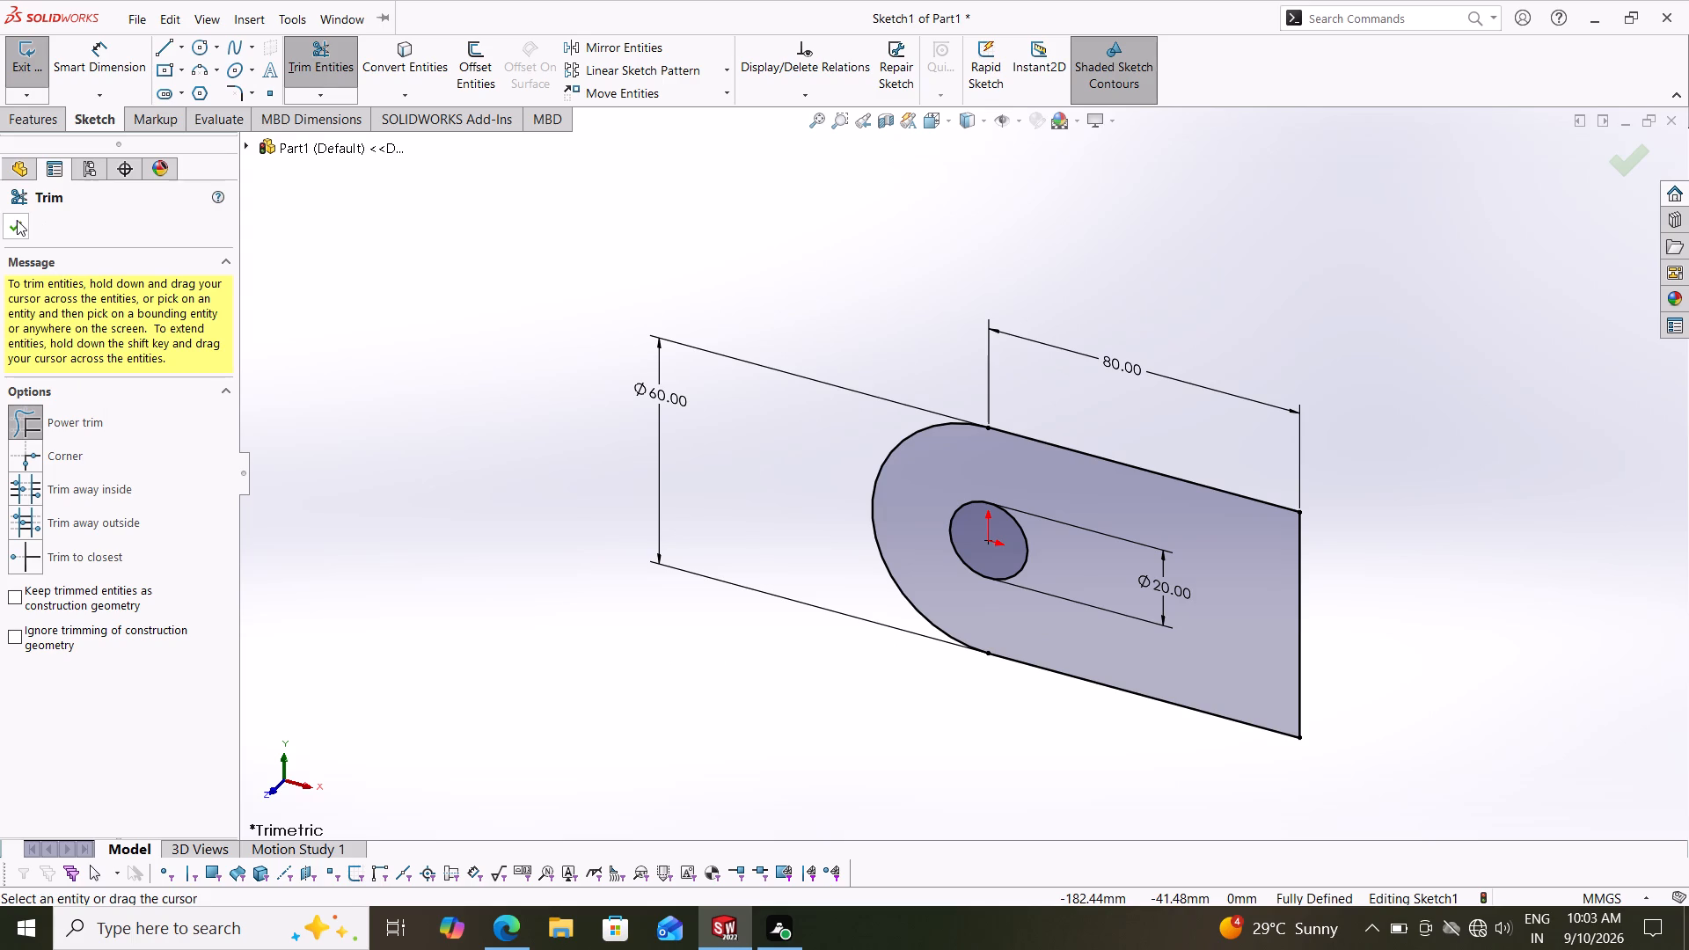
click(17, 220)
Extrude the rounded profile with its hole as a blind boss 20 mm deep.
click(55, 122)
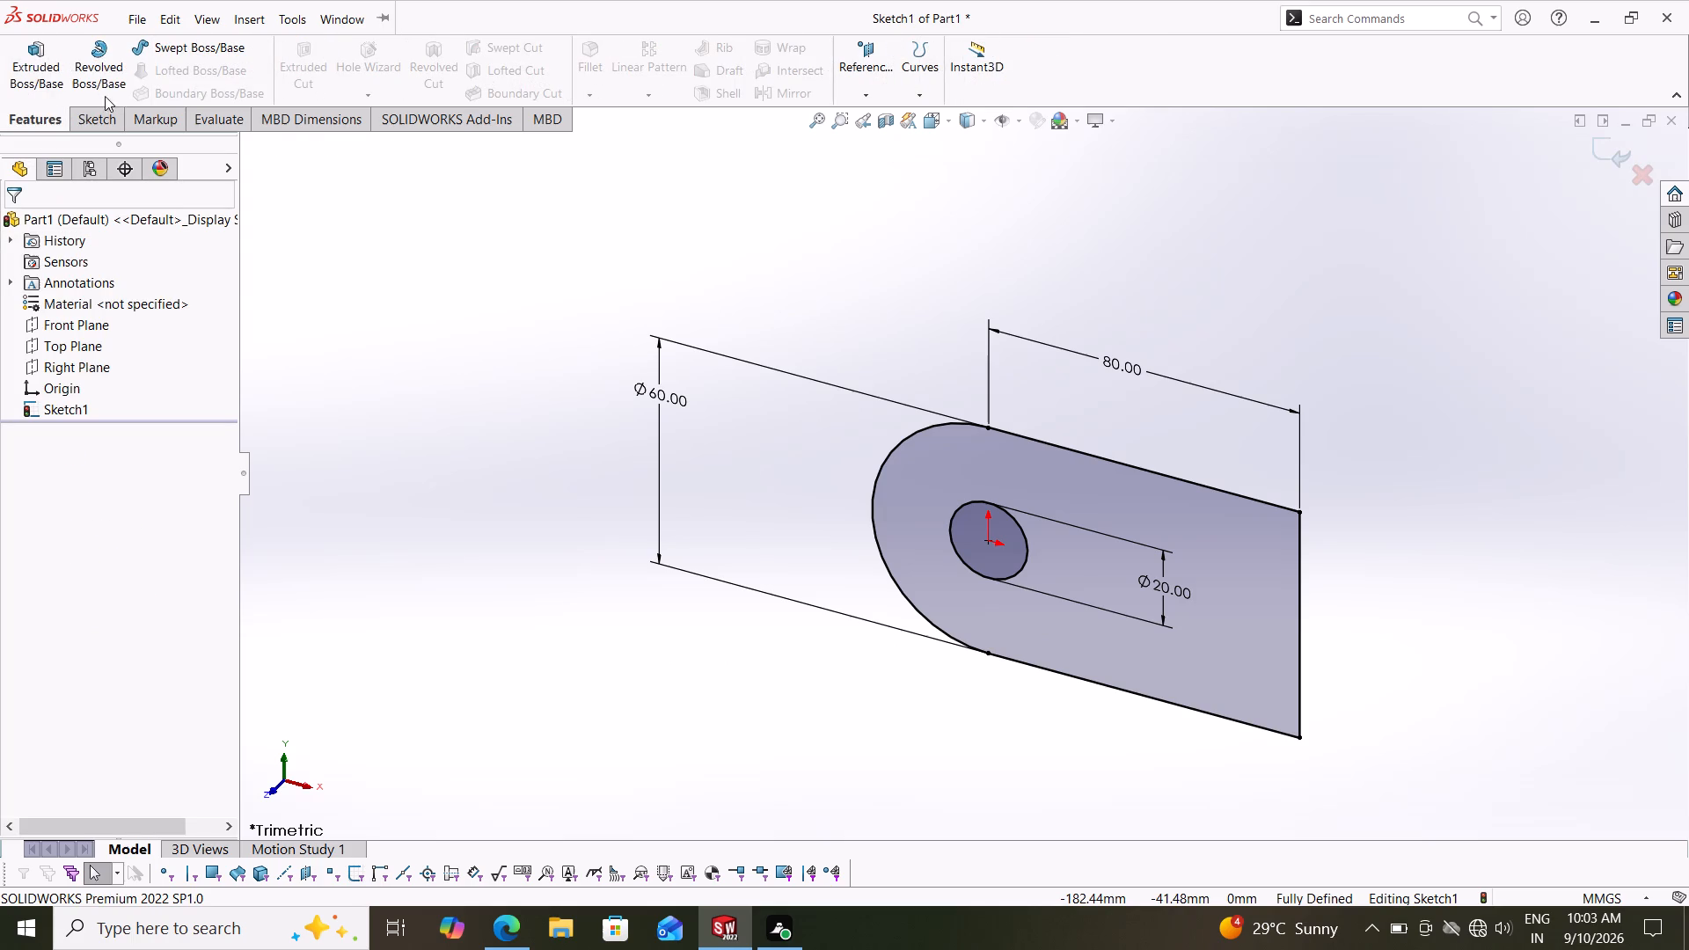
click(33, 73)
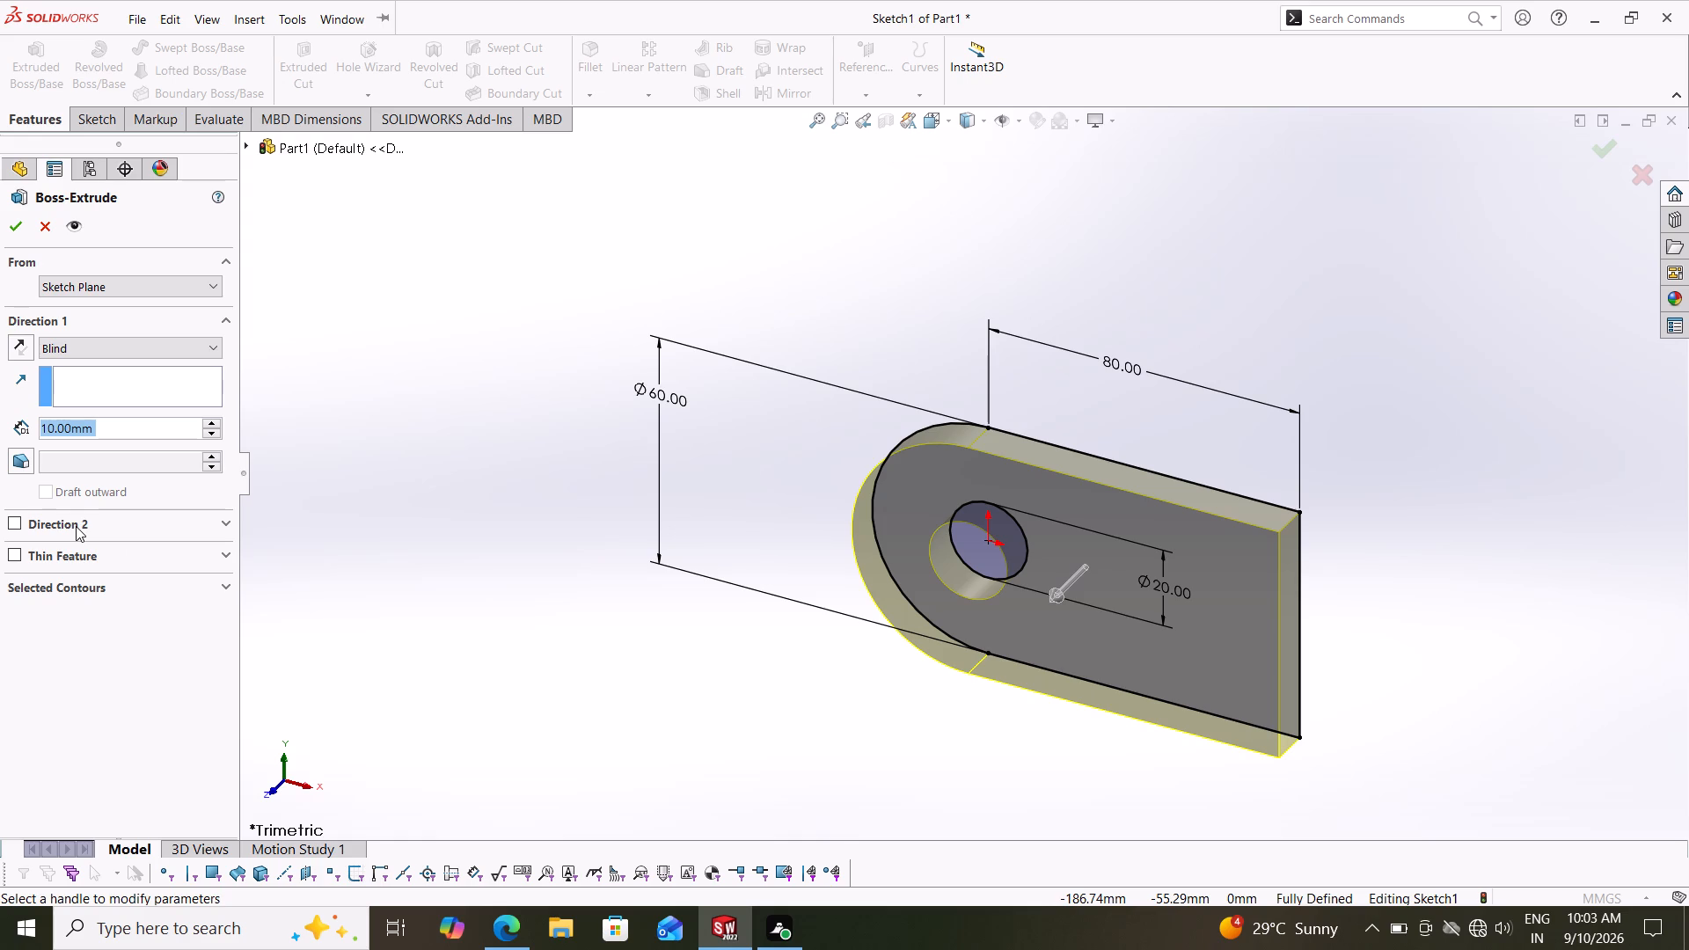
text(20)
key(Return)
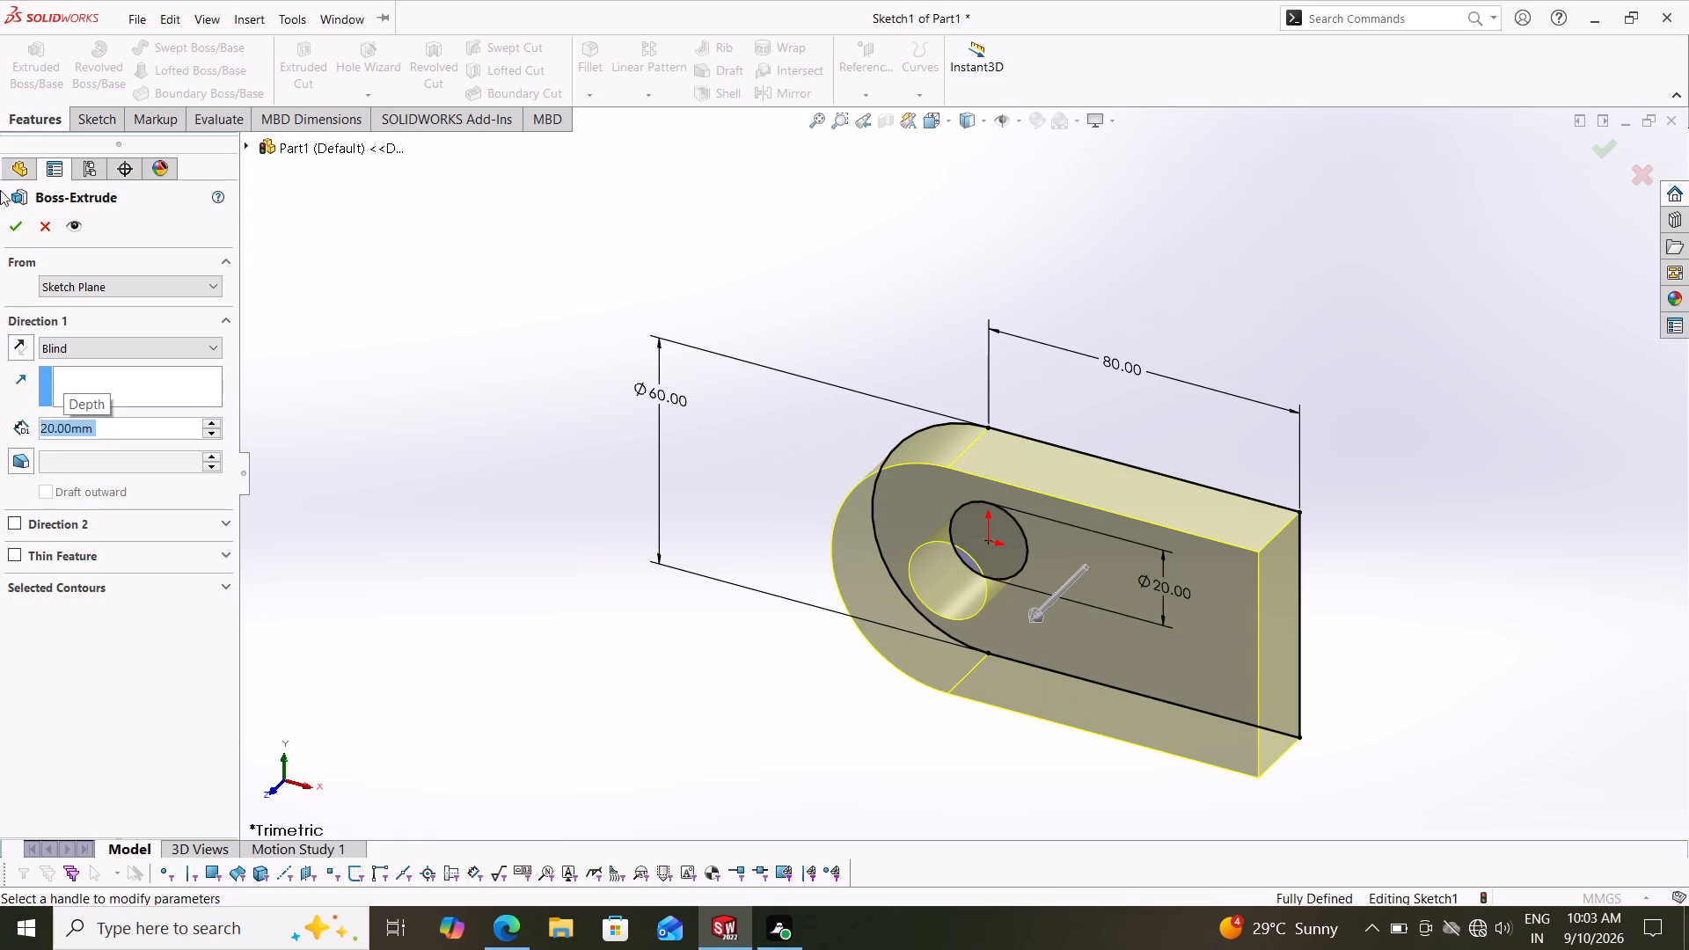
click(18, 223)
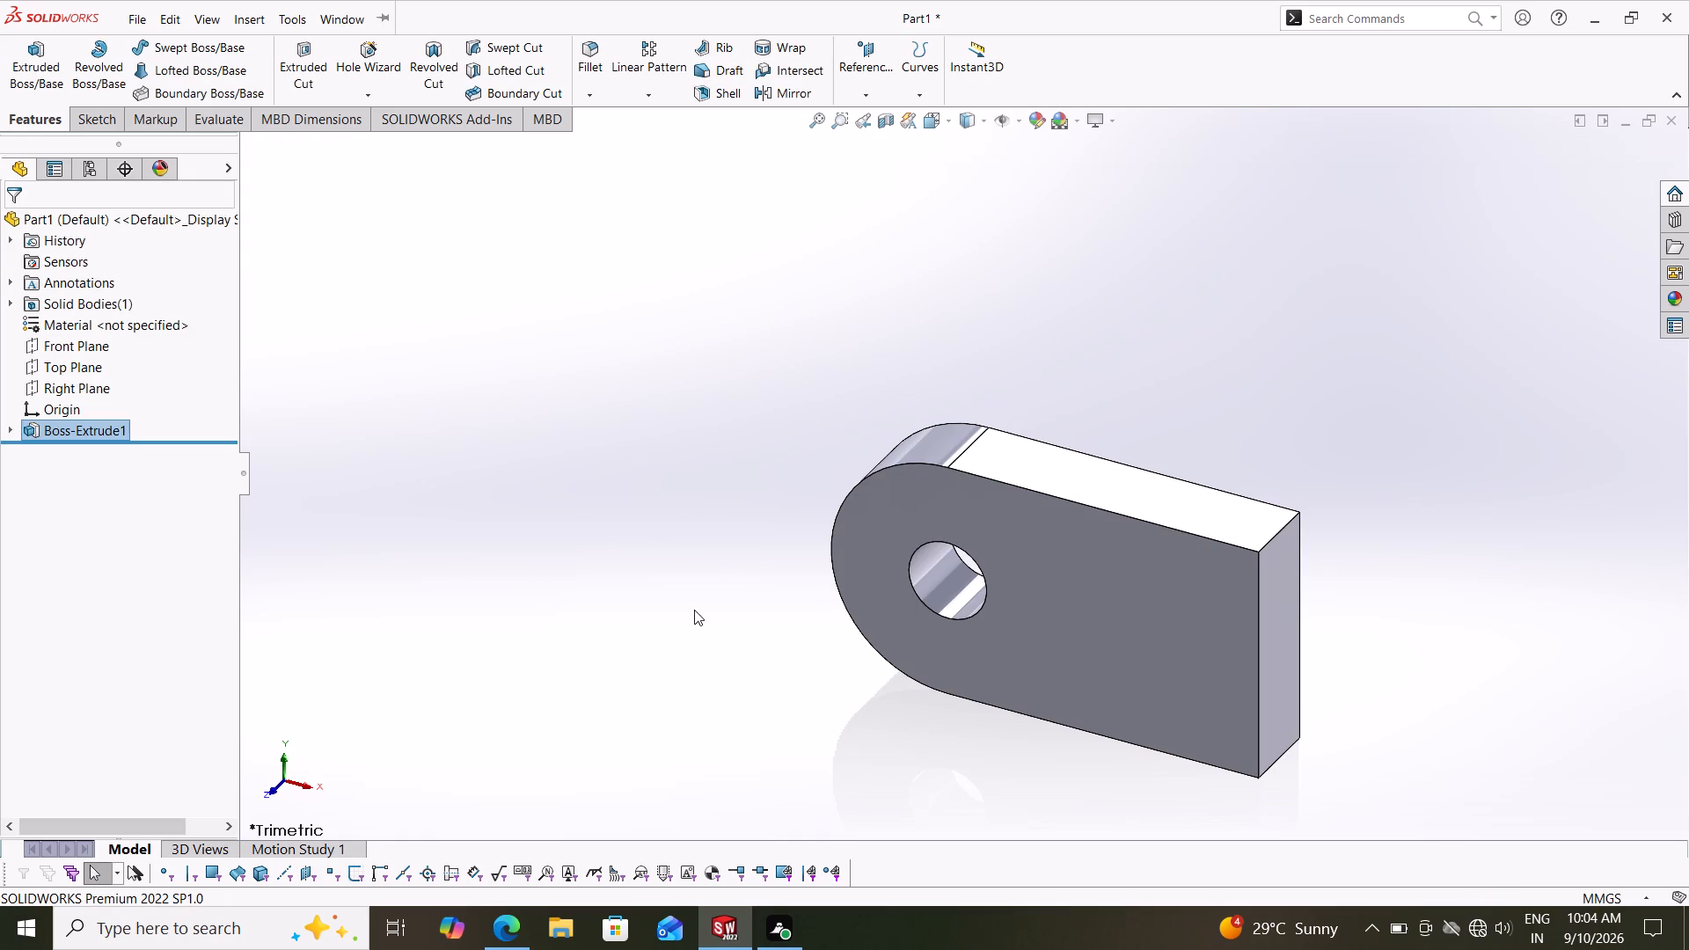
On the plate's front face, sketch two circles centred on the origin with radii of about 13.3 mm and 17.6 mm.
click(1087, 643)
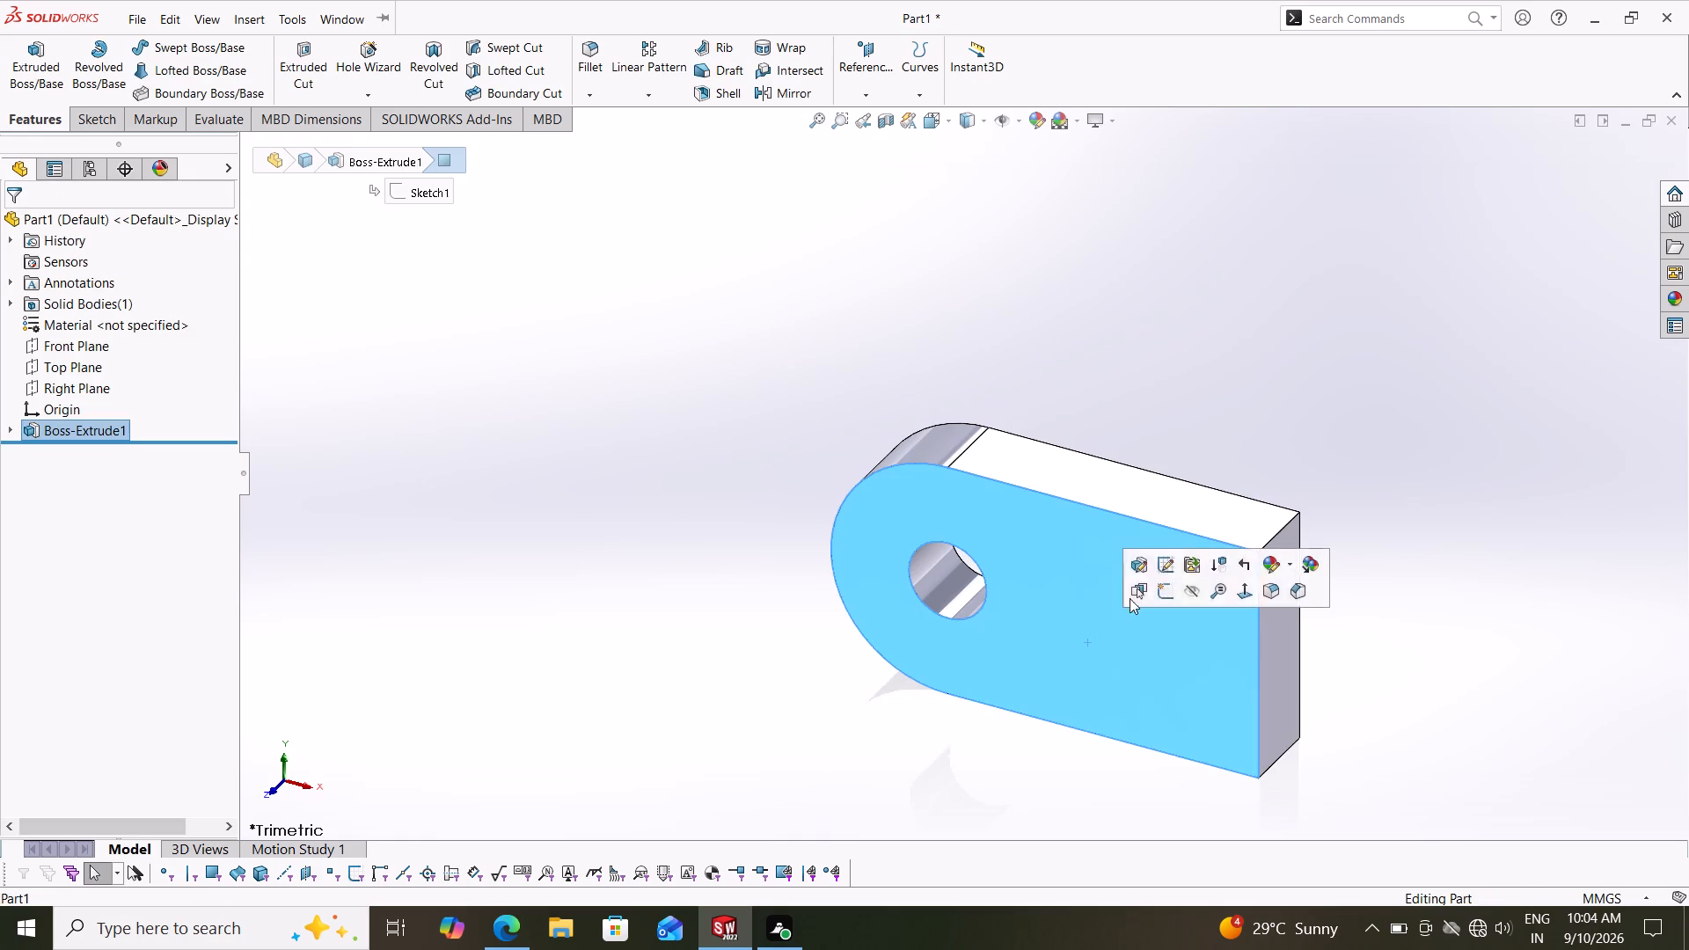
click(1165, 588)
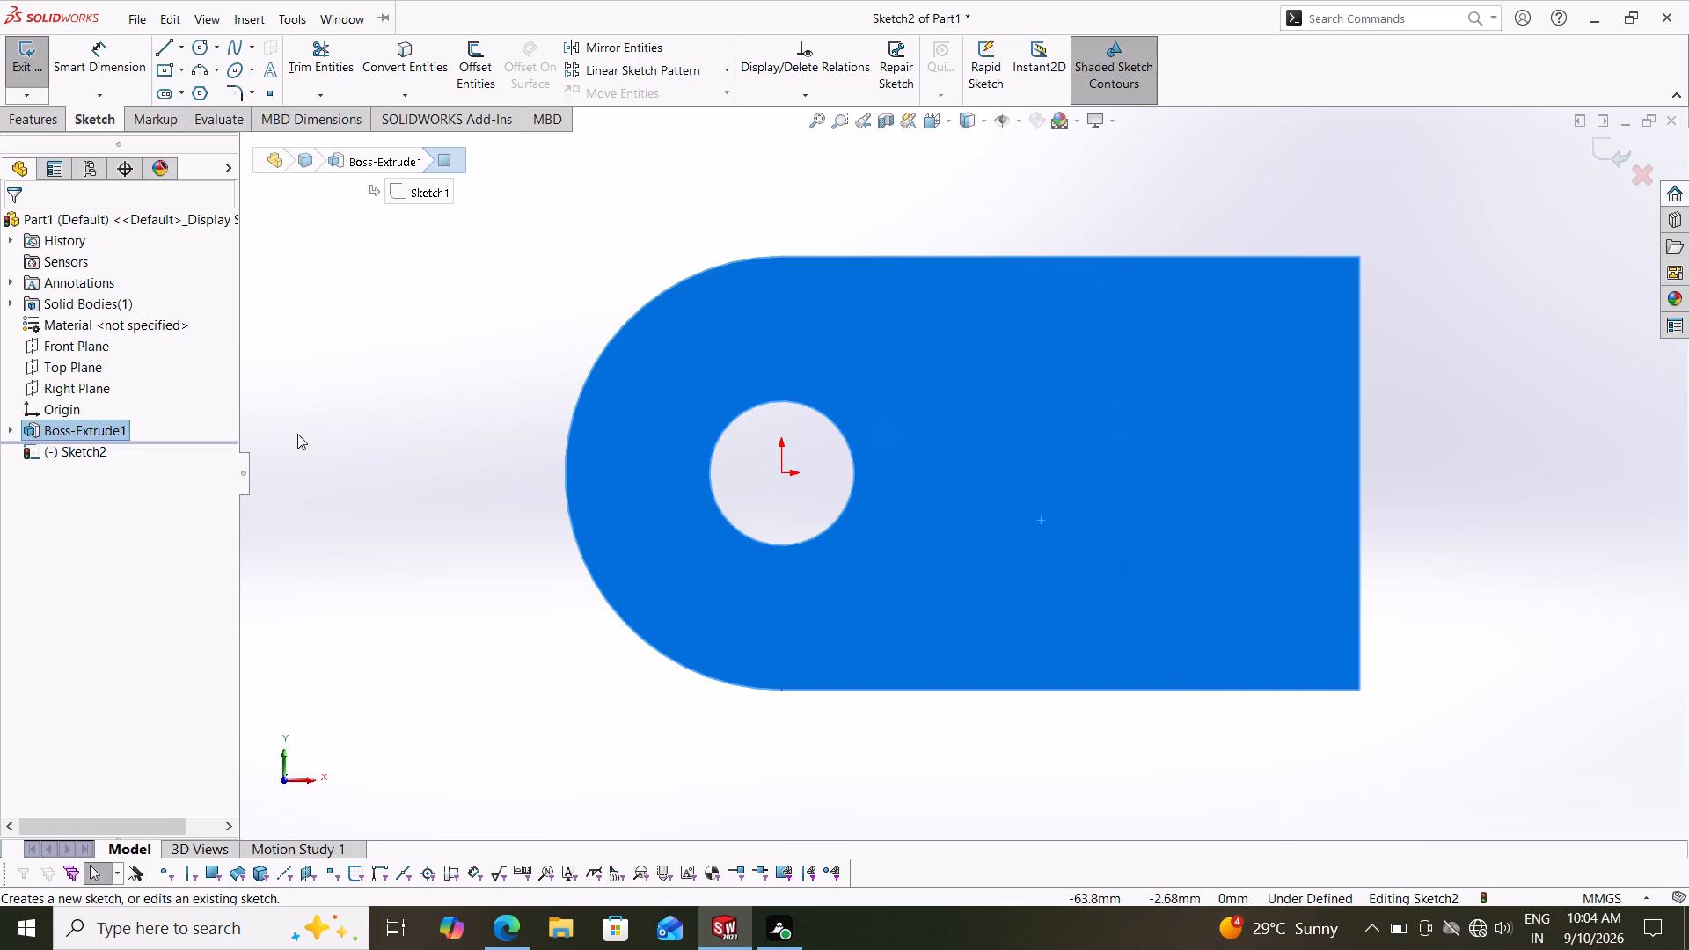
click(190, 57)
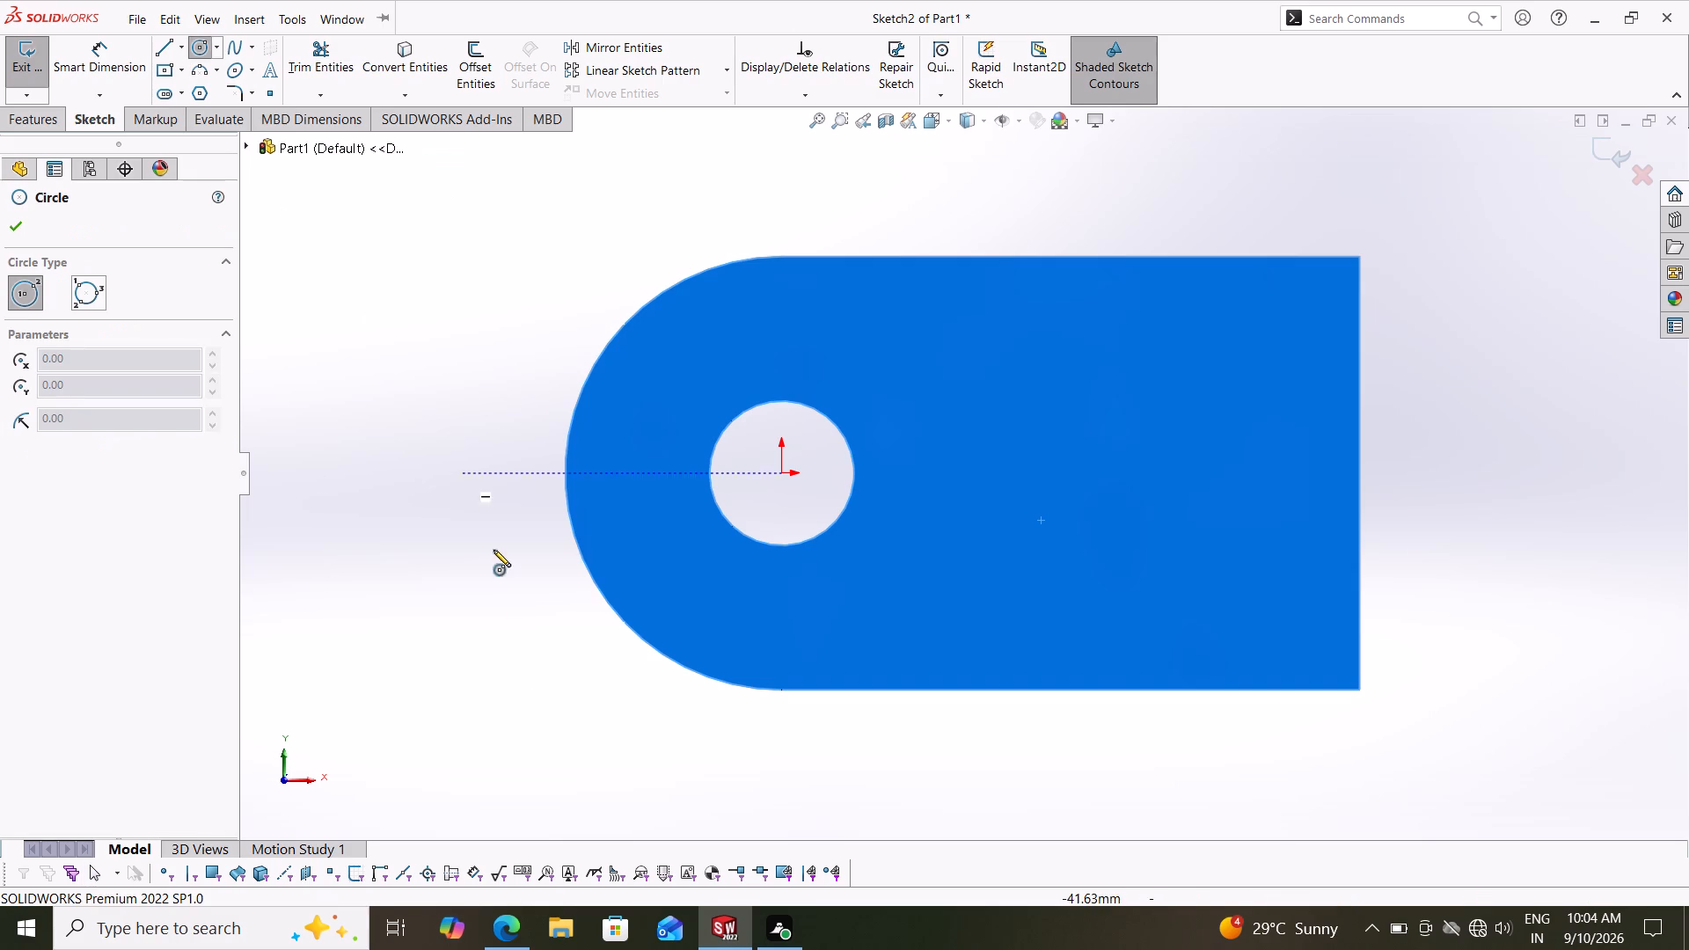
click(783, 476)
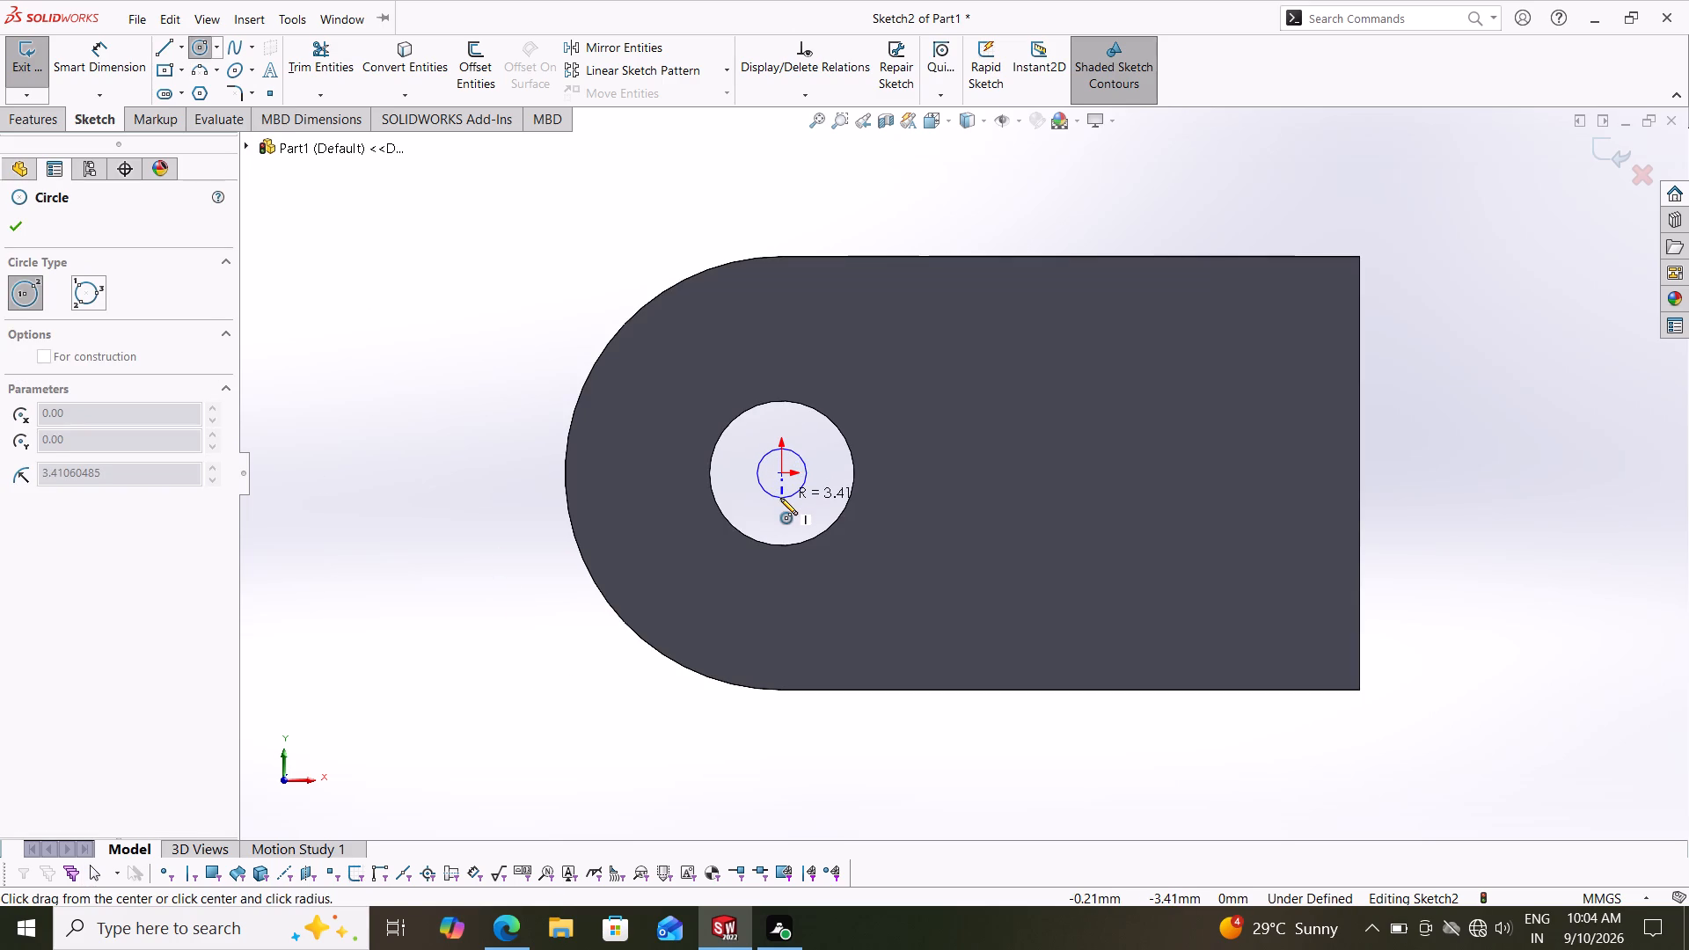
click(750, 564)
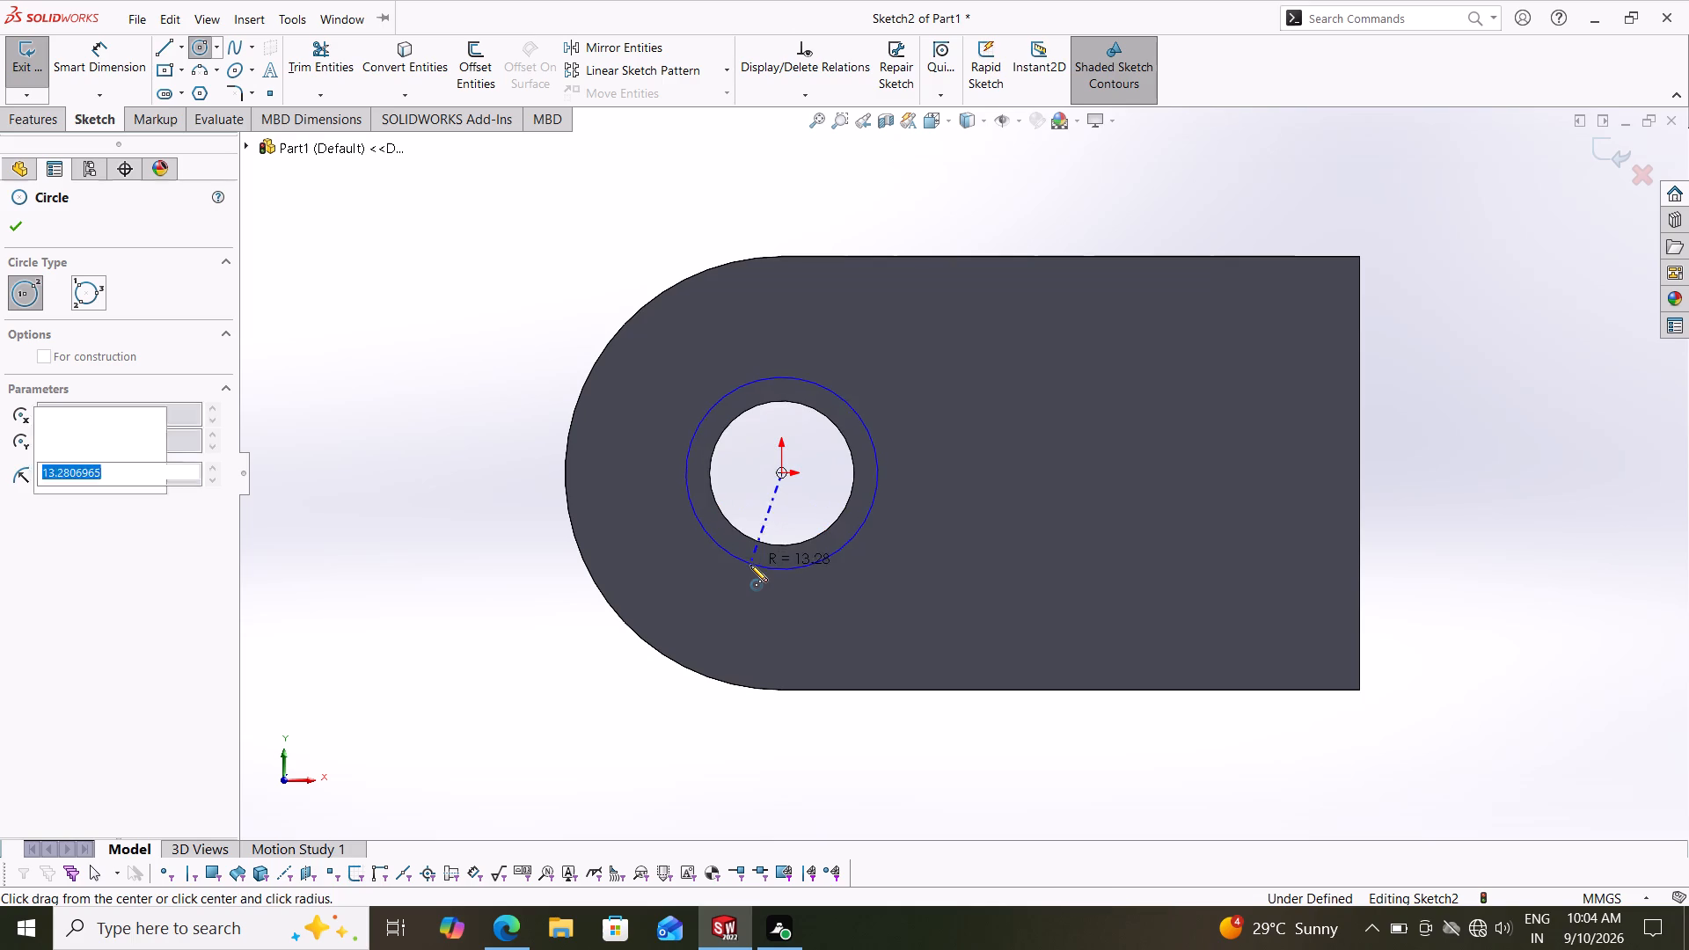
click(786, 470)
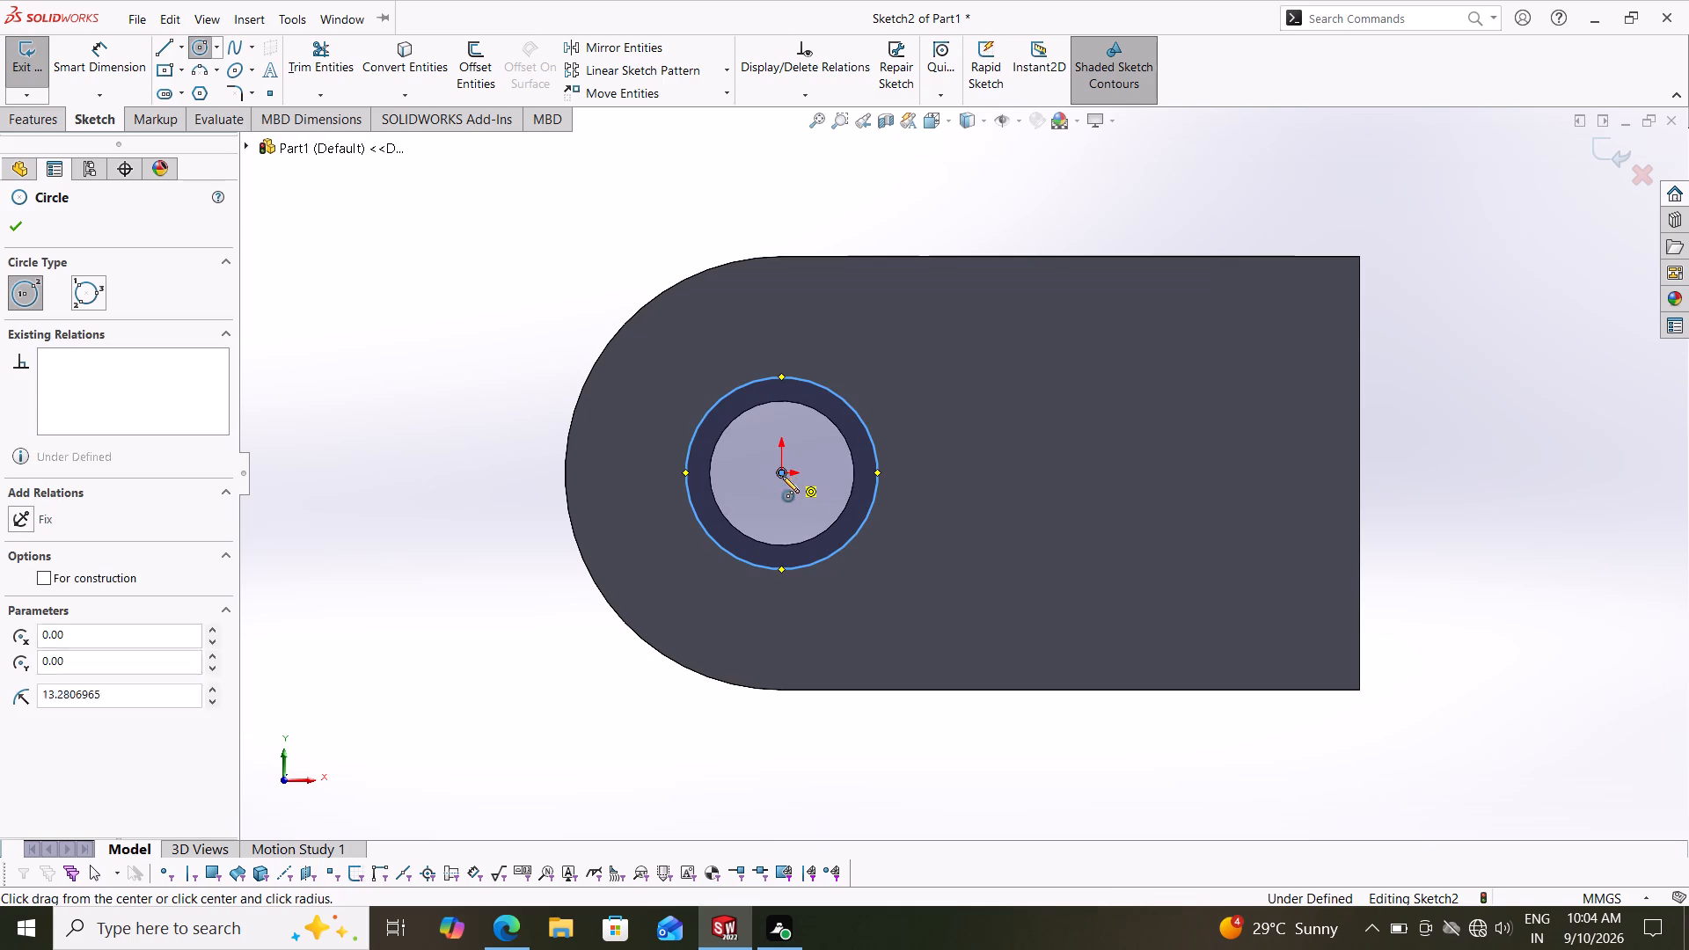
click(711, 579)
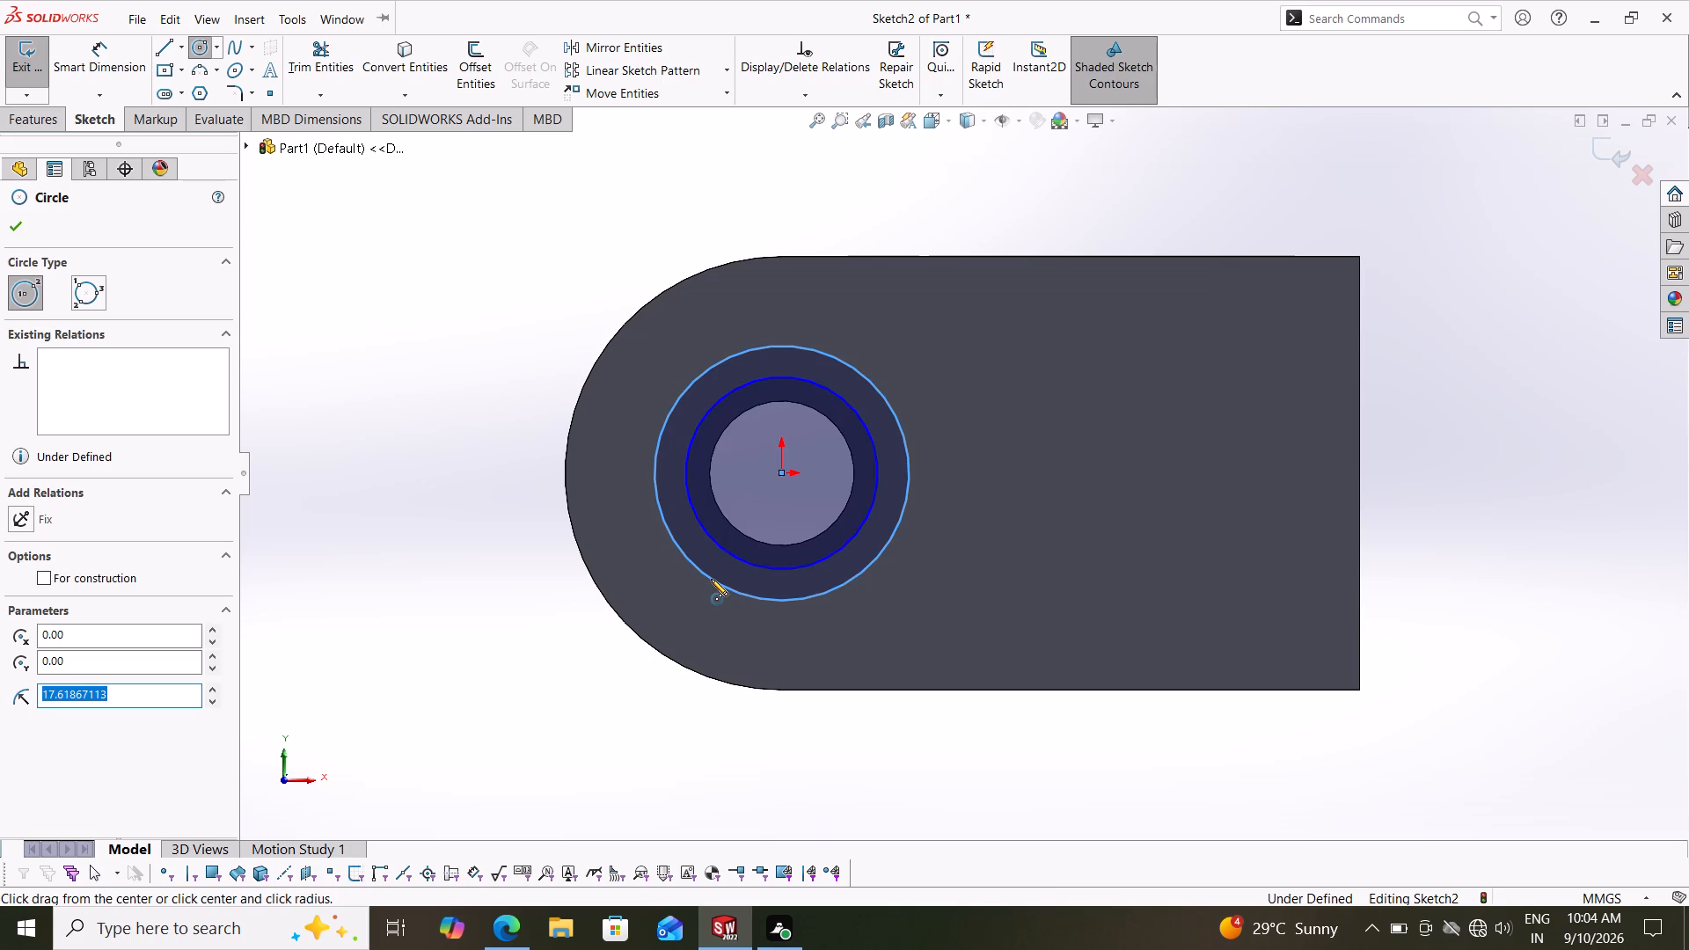
Dimension the smaller circle's diameter to 20 mm.
click(103, 62)
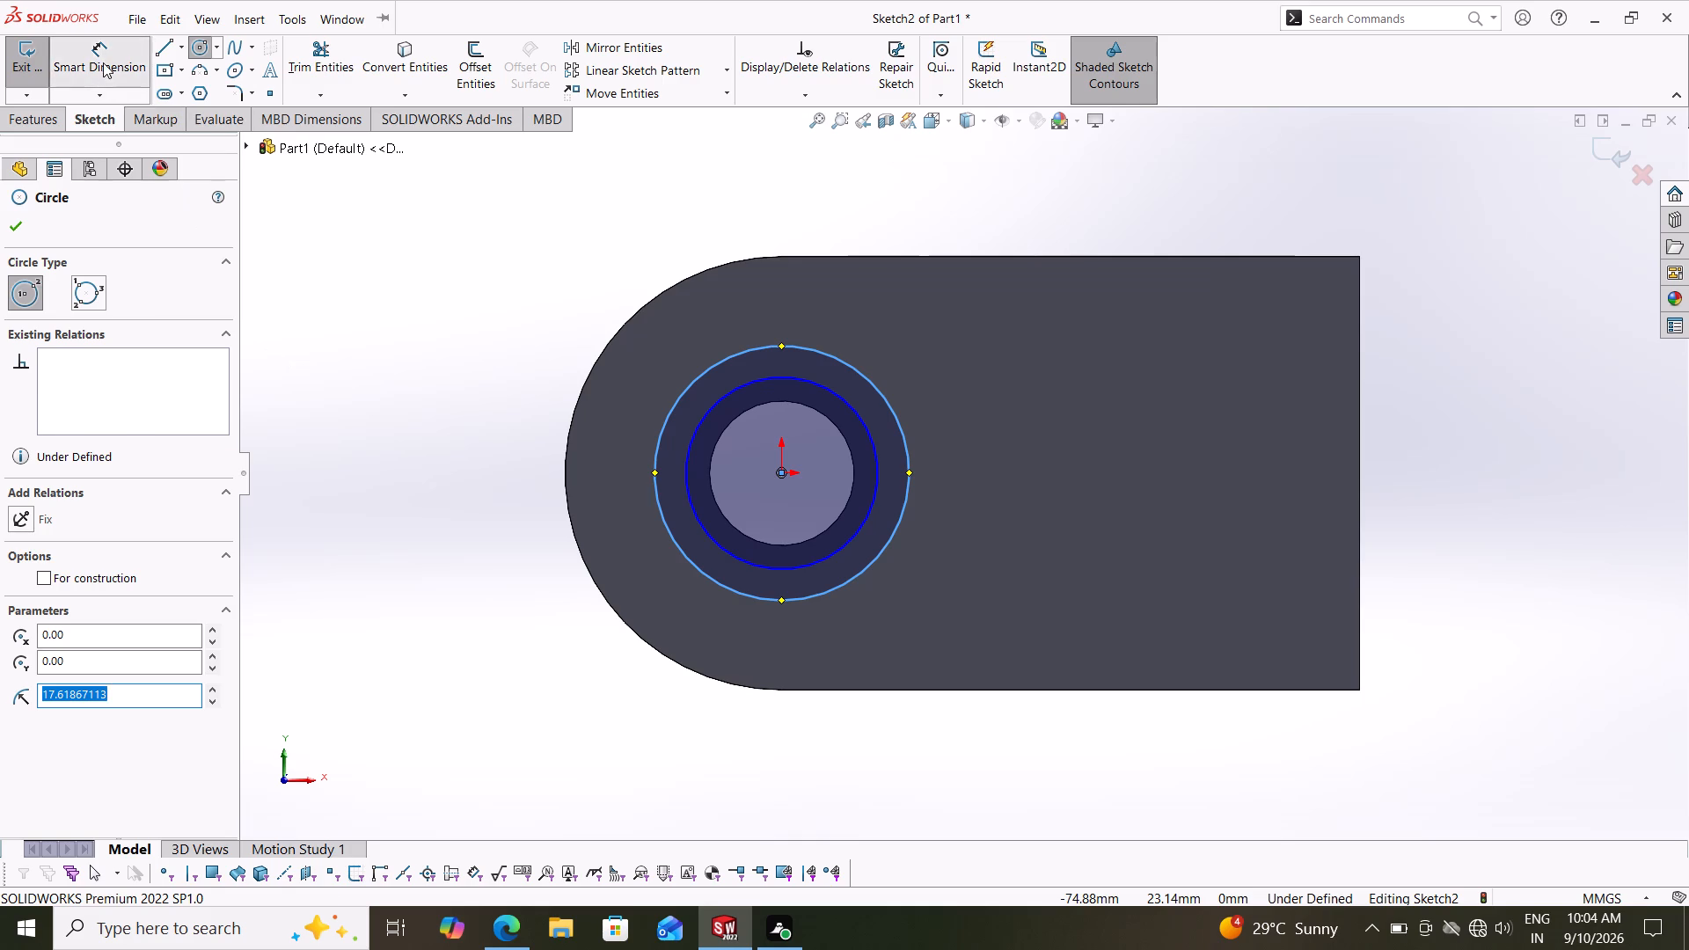
click(874, 464)
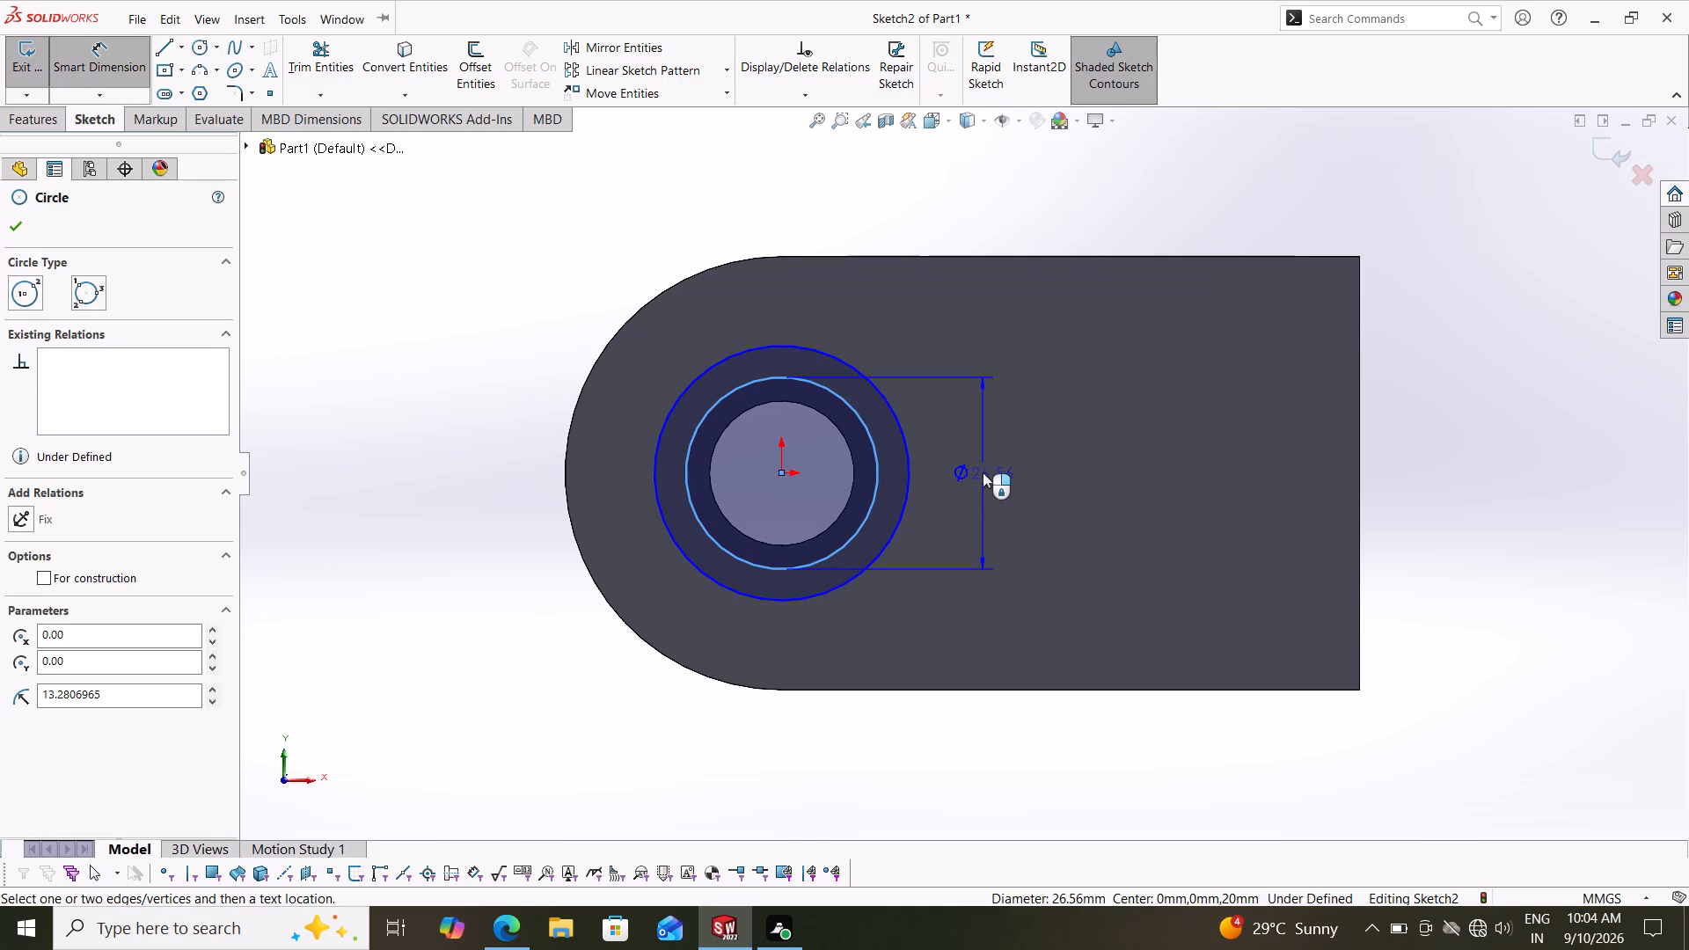
click(983, 472)
text(20)
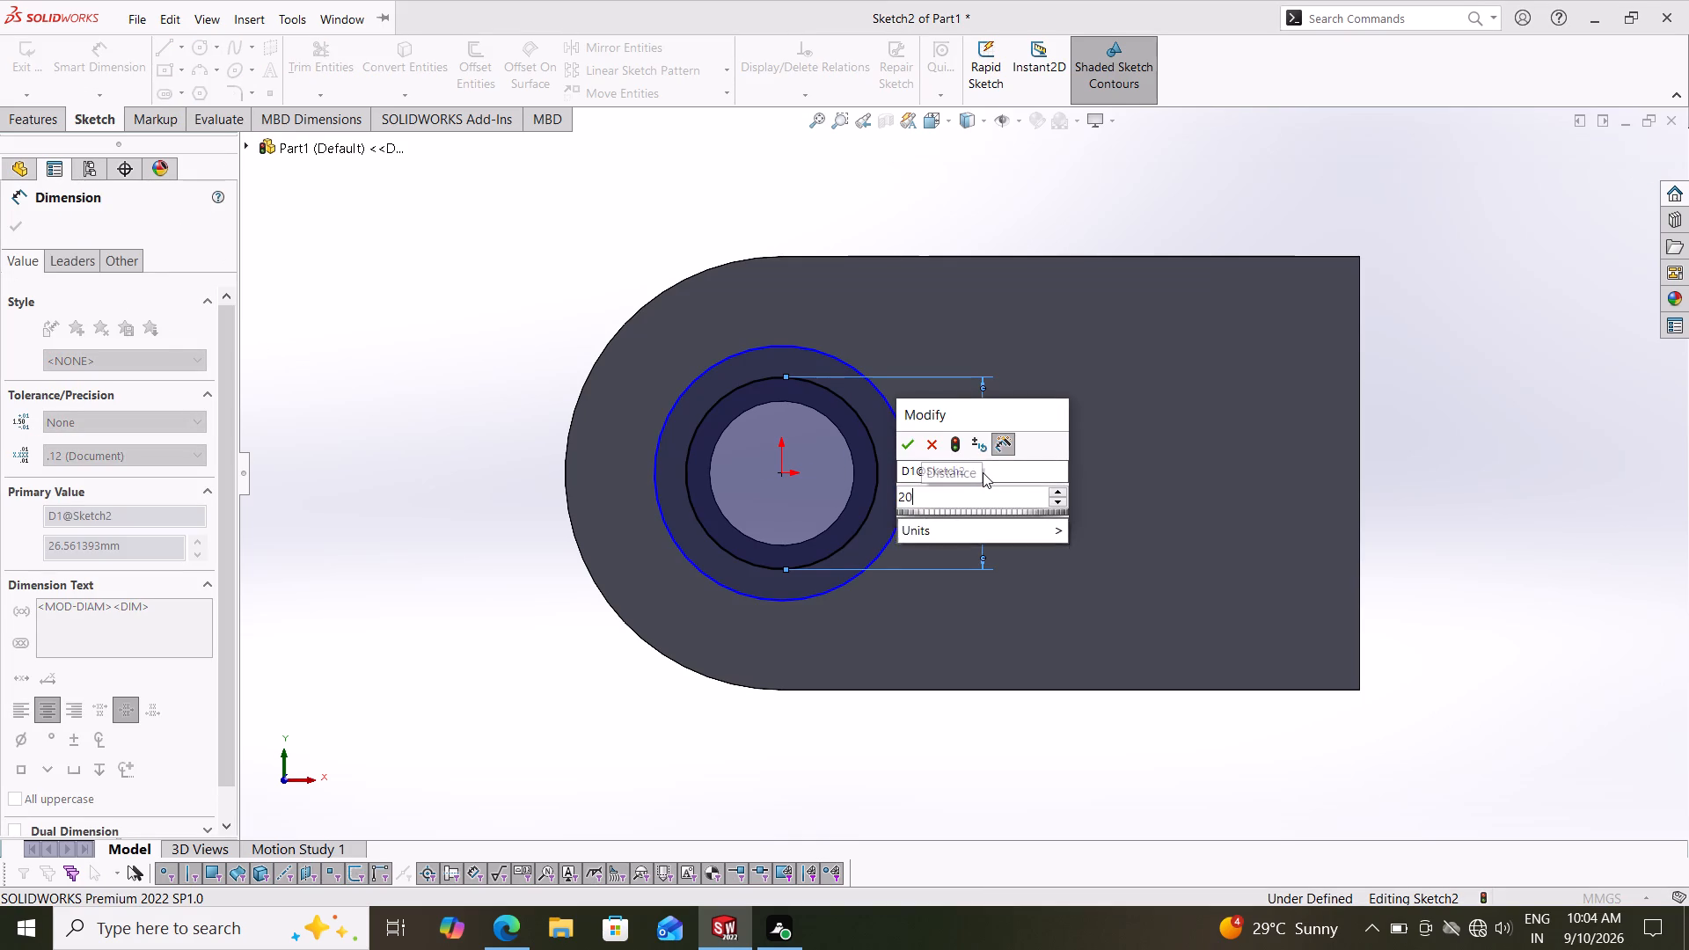
key(Return)
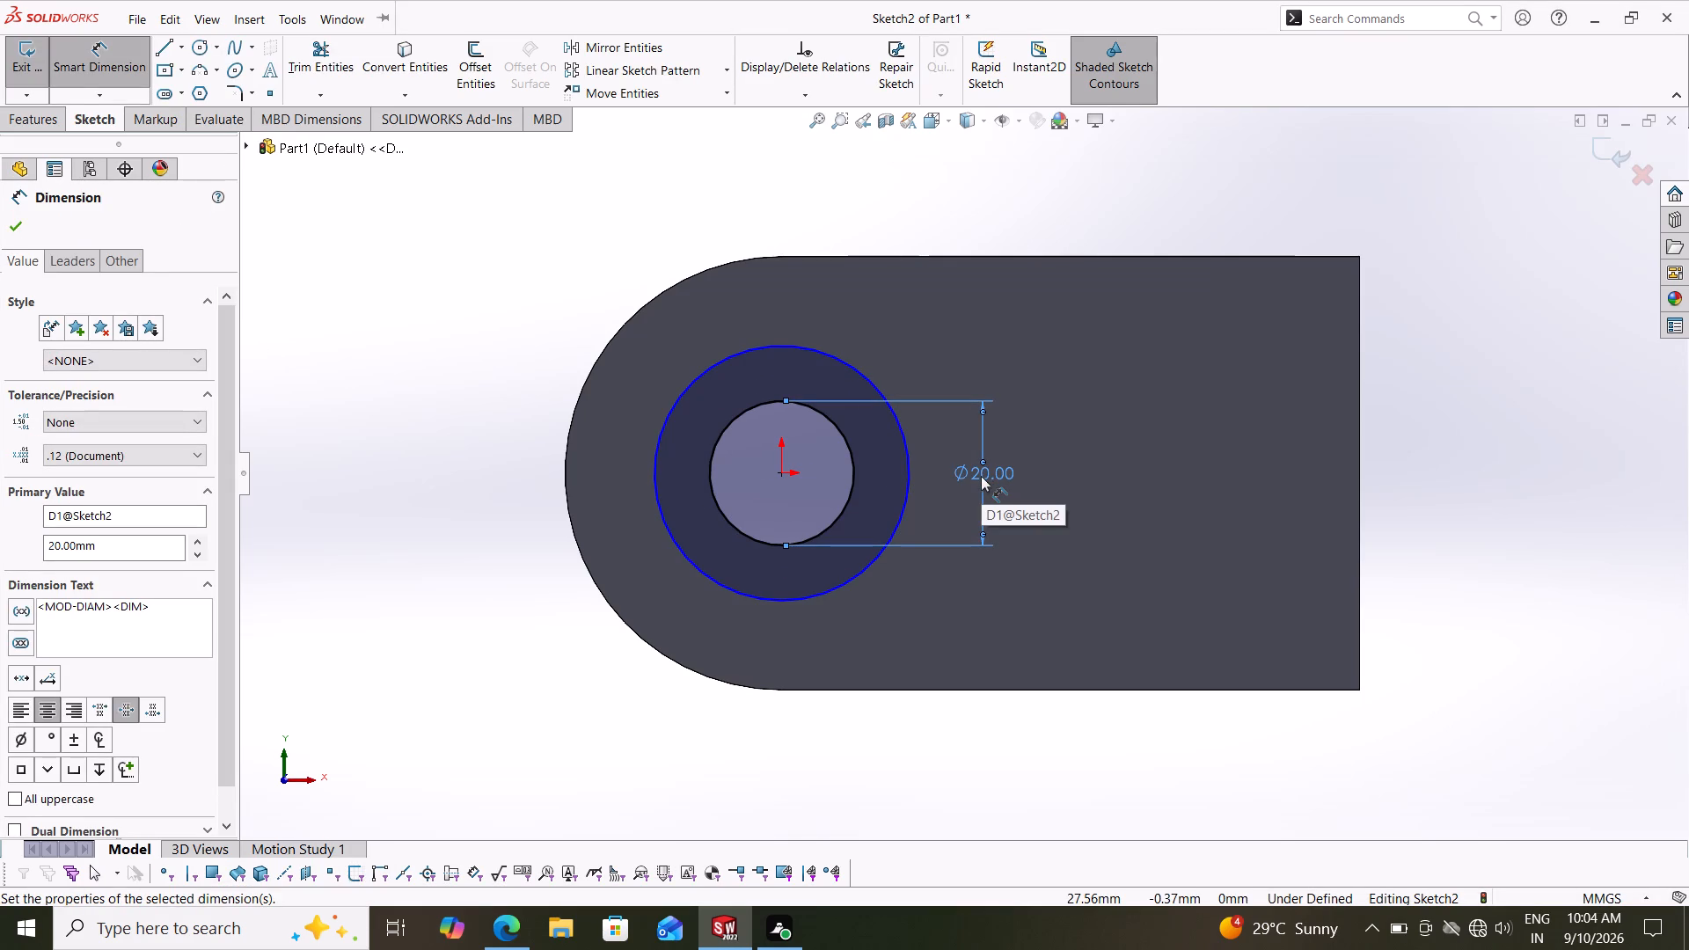
Dimension the larger circle's diameter to 40 mm.
click(908, 447)
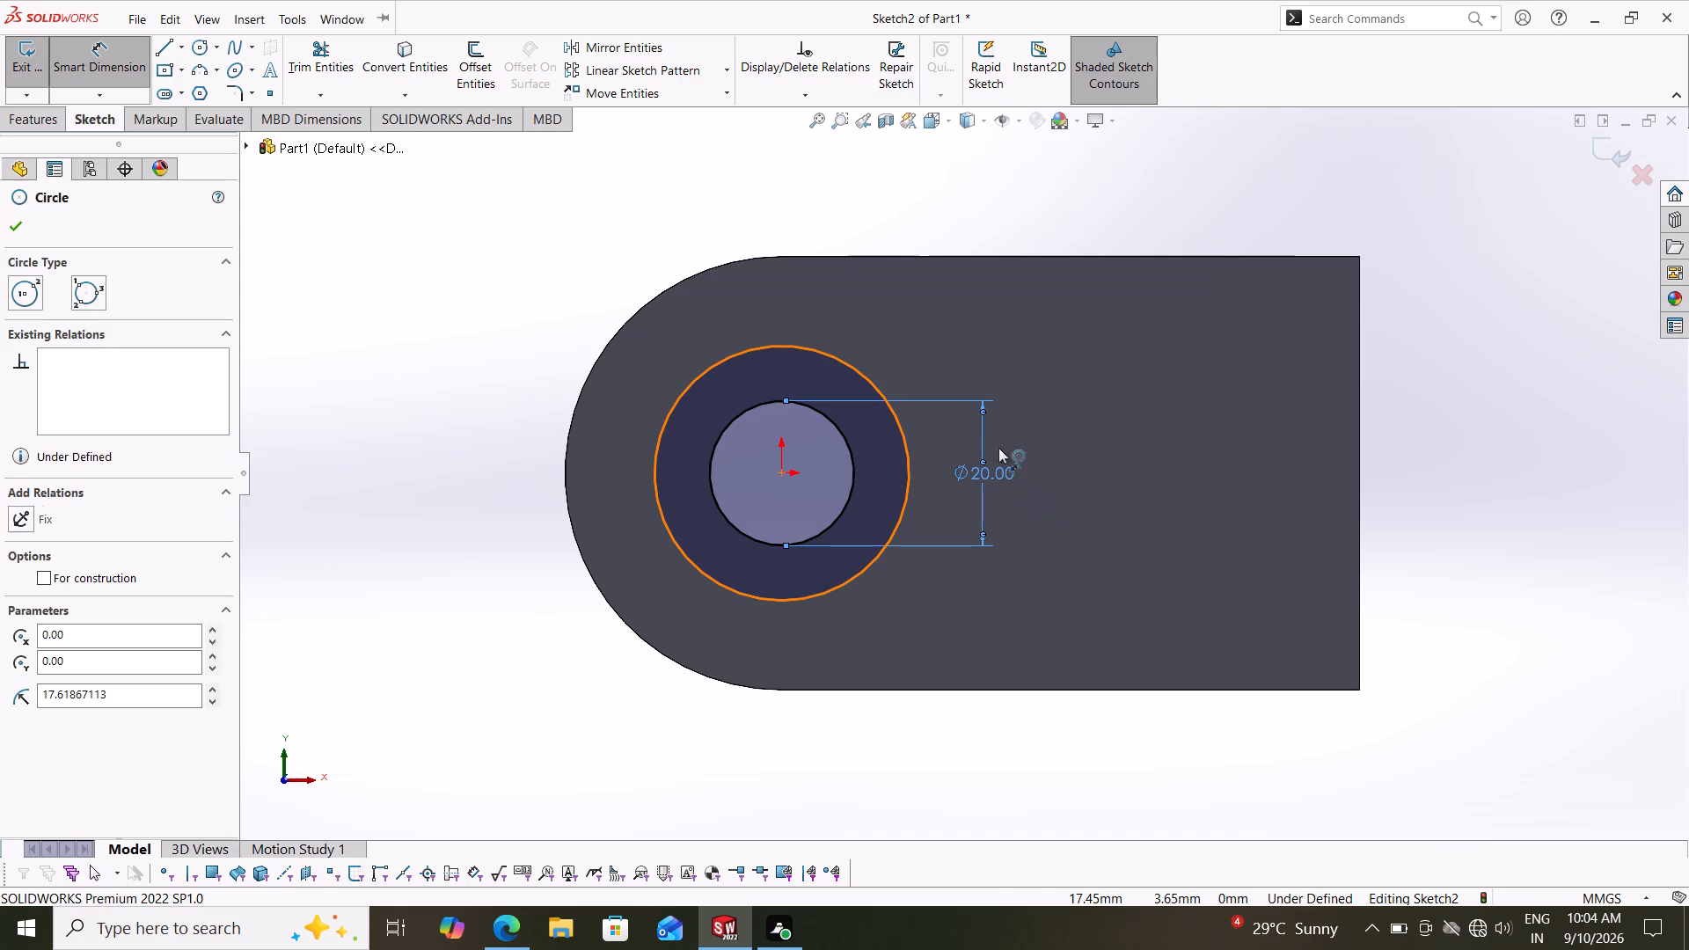
click(1038, 449)
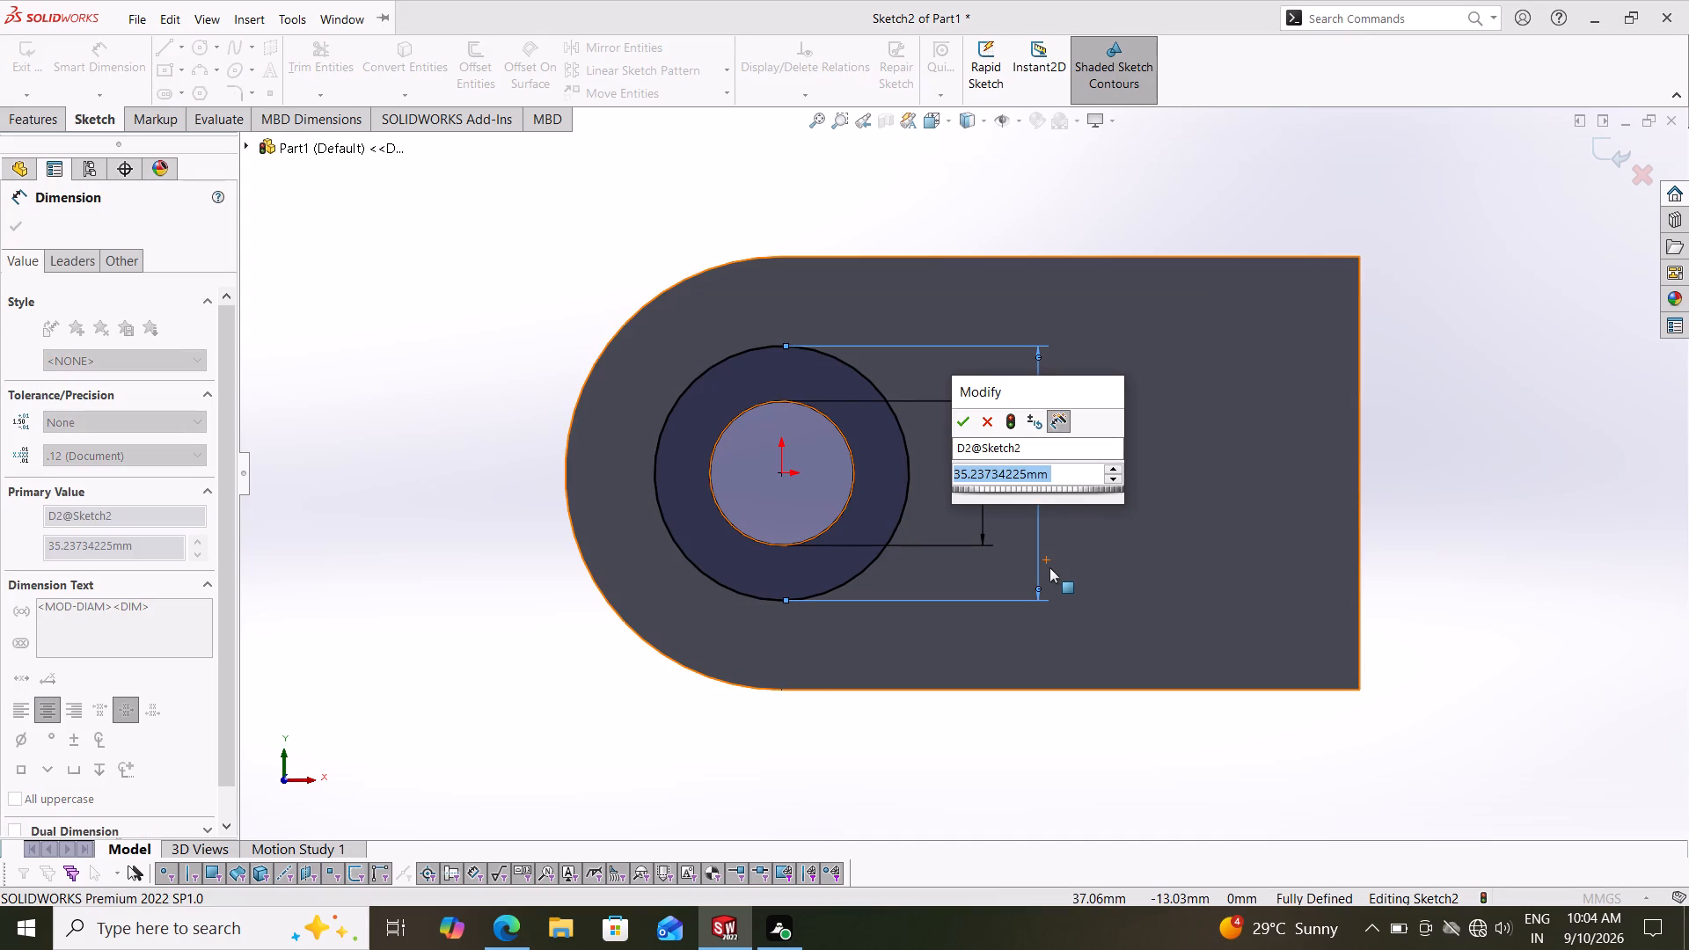
key(4)
key(0)
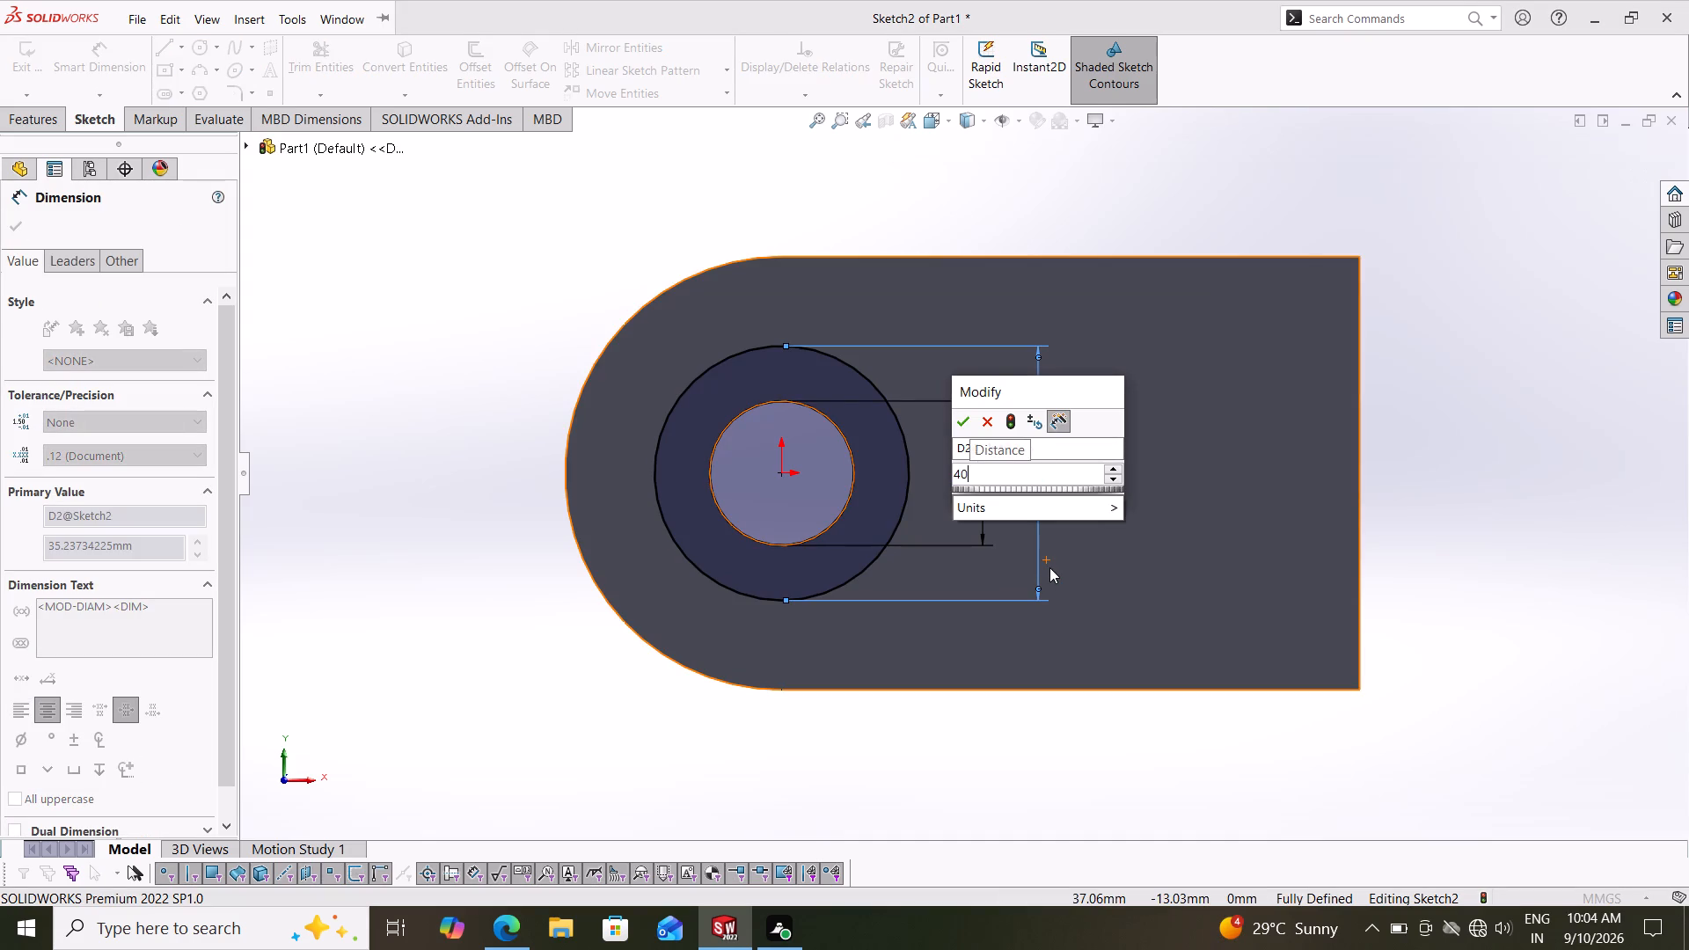
key(Return)
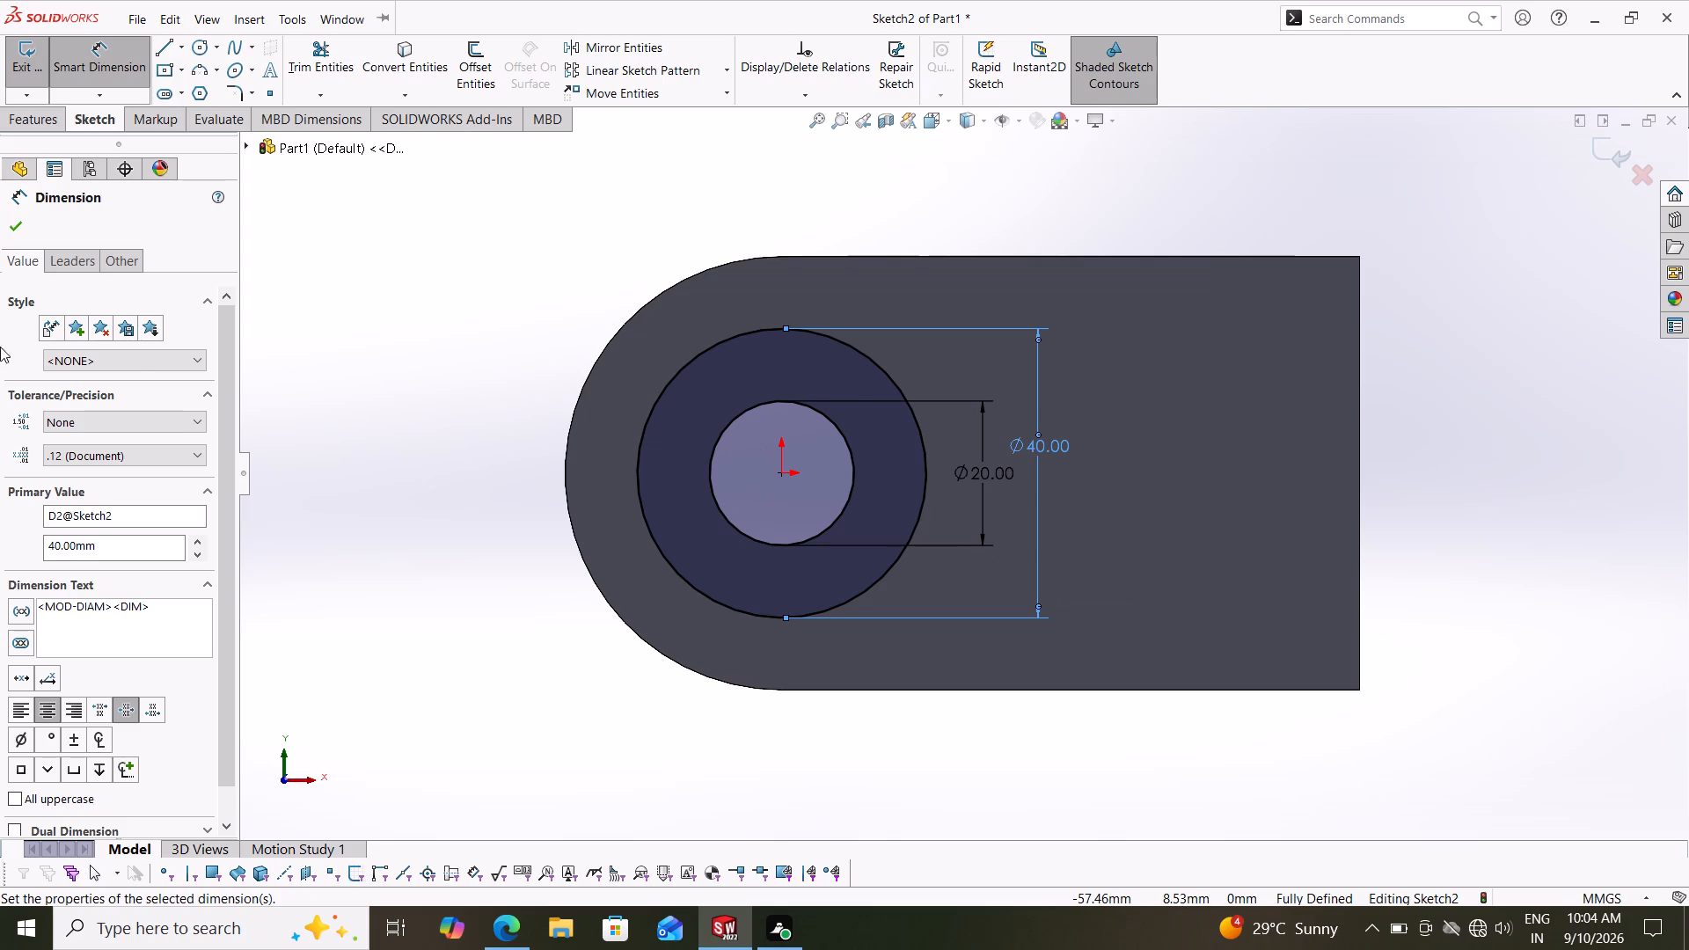
Draw connected lines from the 40 mm circle's top, 20 mm across, 10 mm up, around the plate's square end, and symmetrically back to the circle's bottom.
click(164, 48)
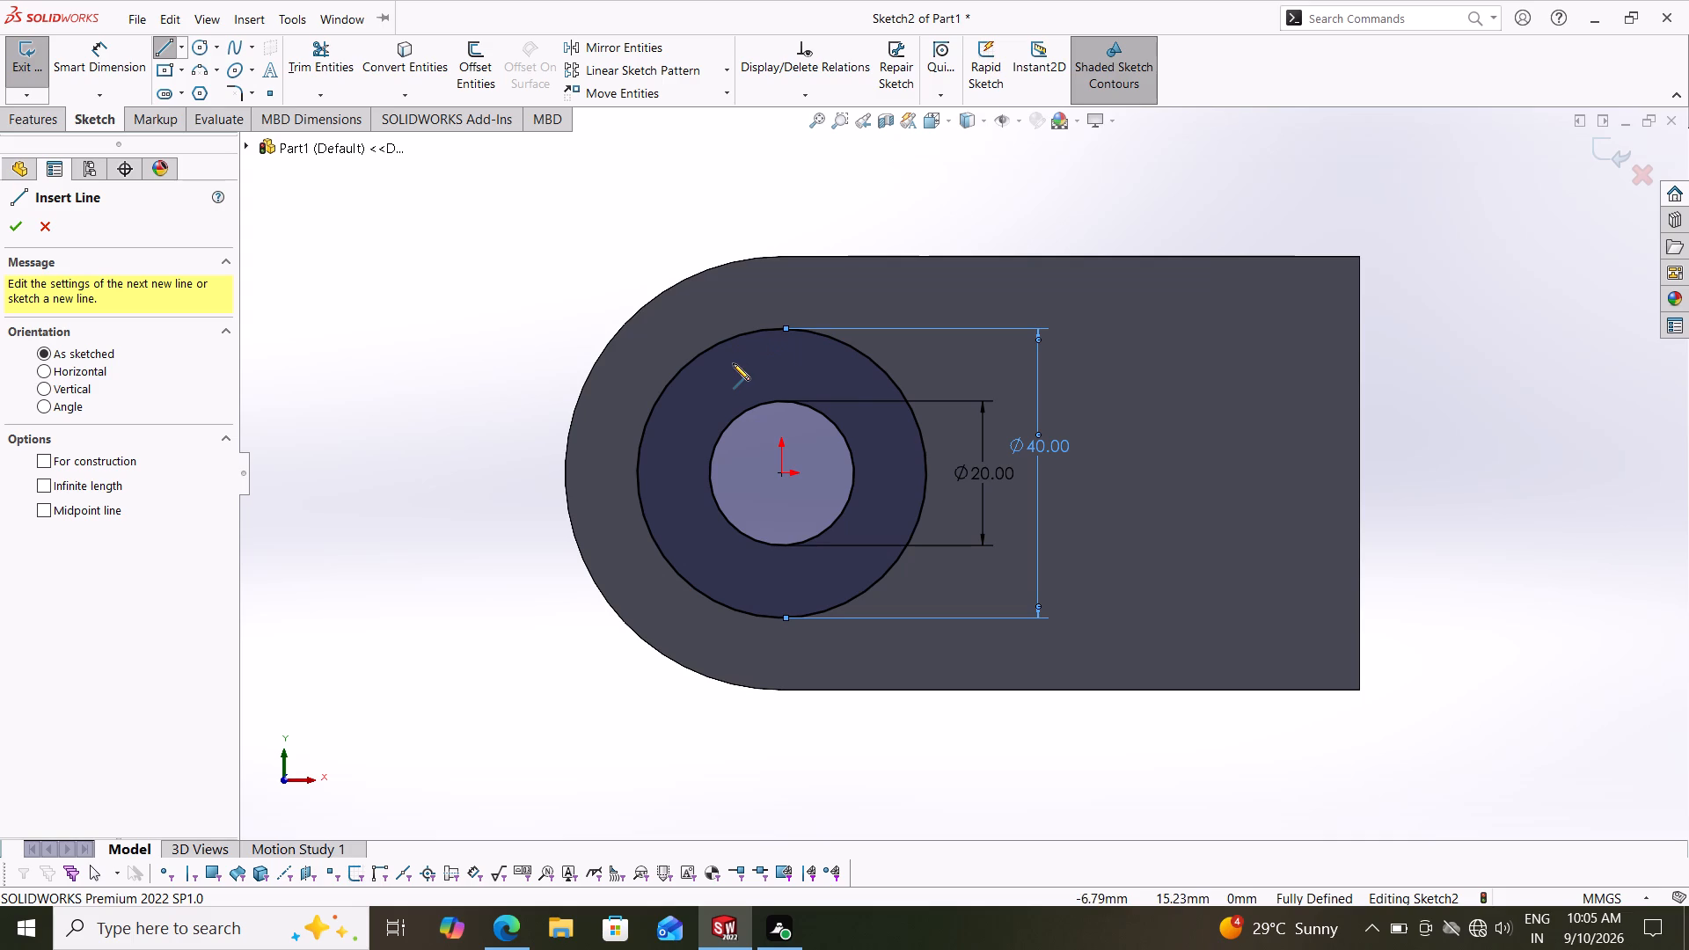
click(784, 330)
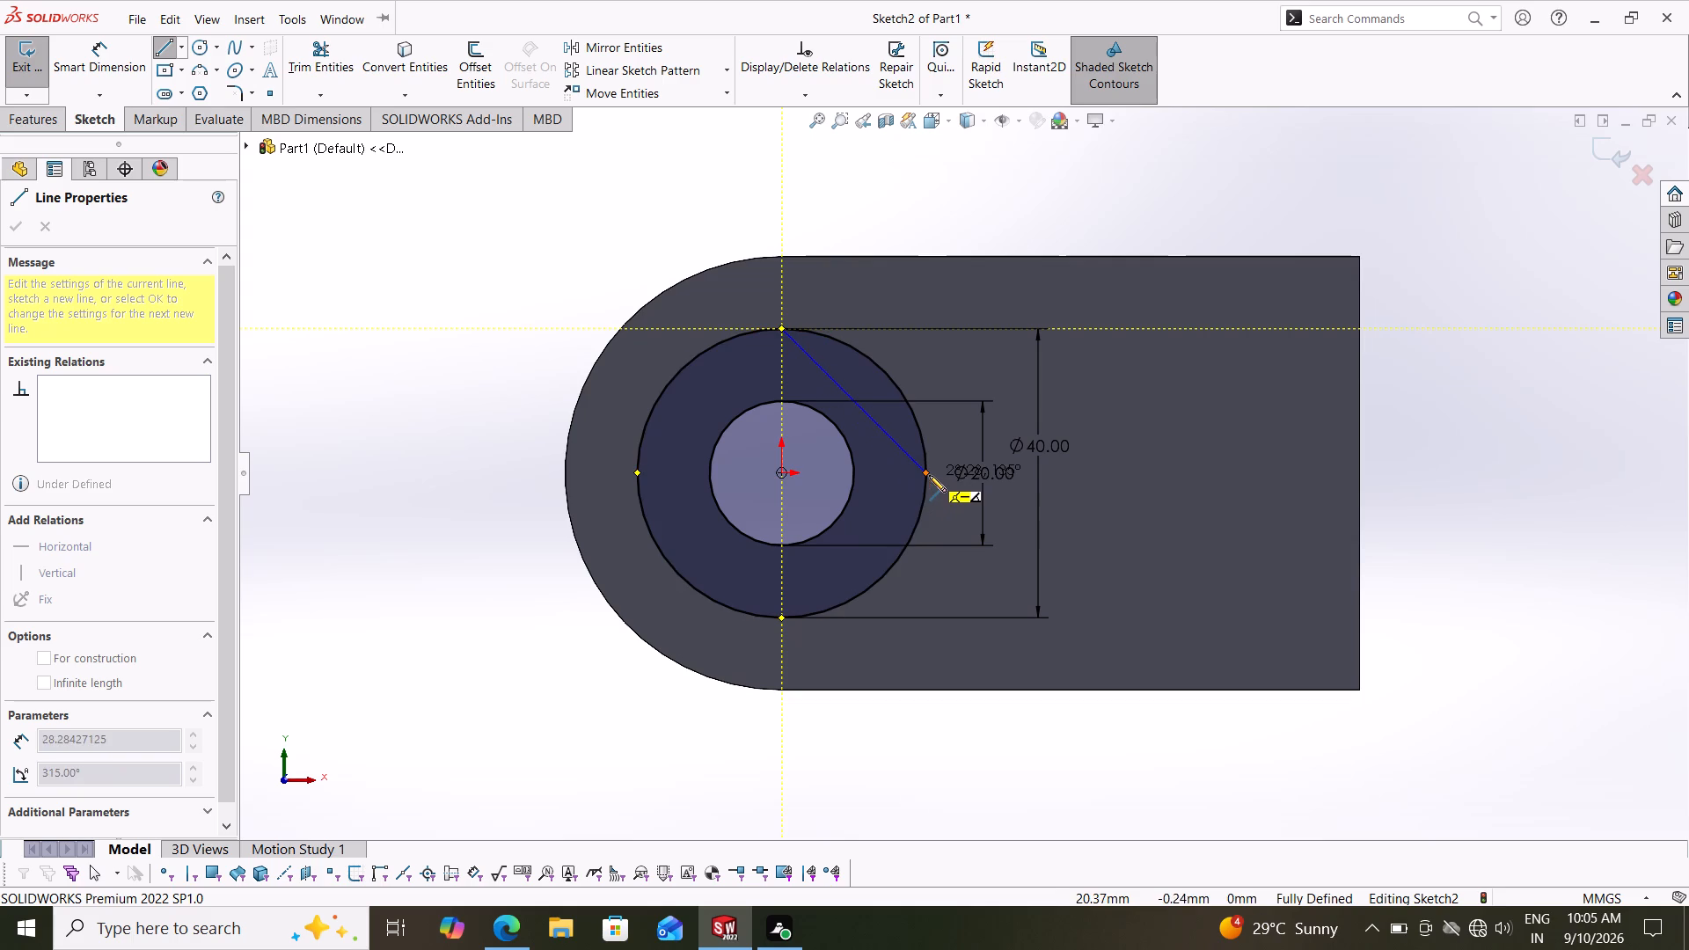
click(924, 330)
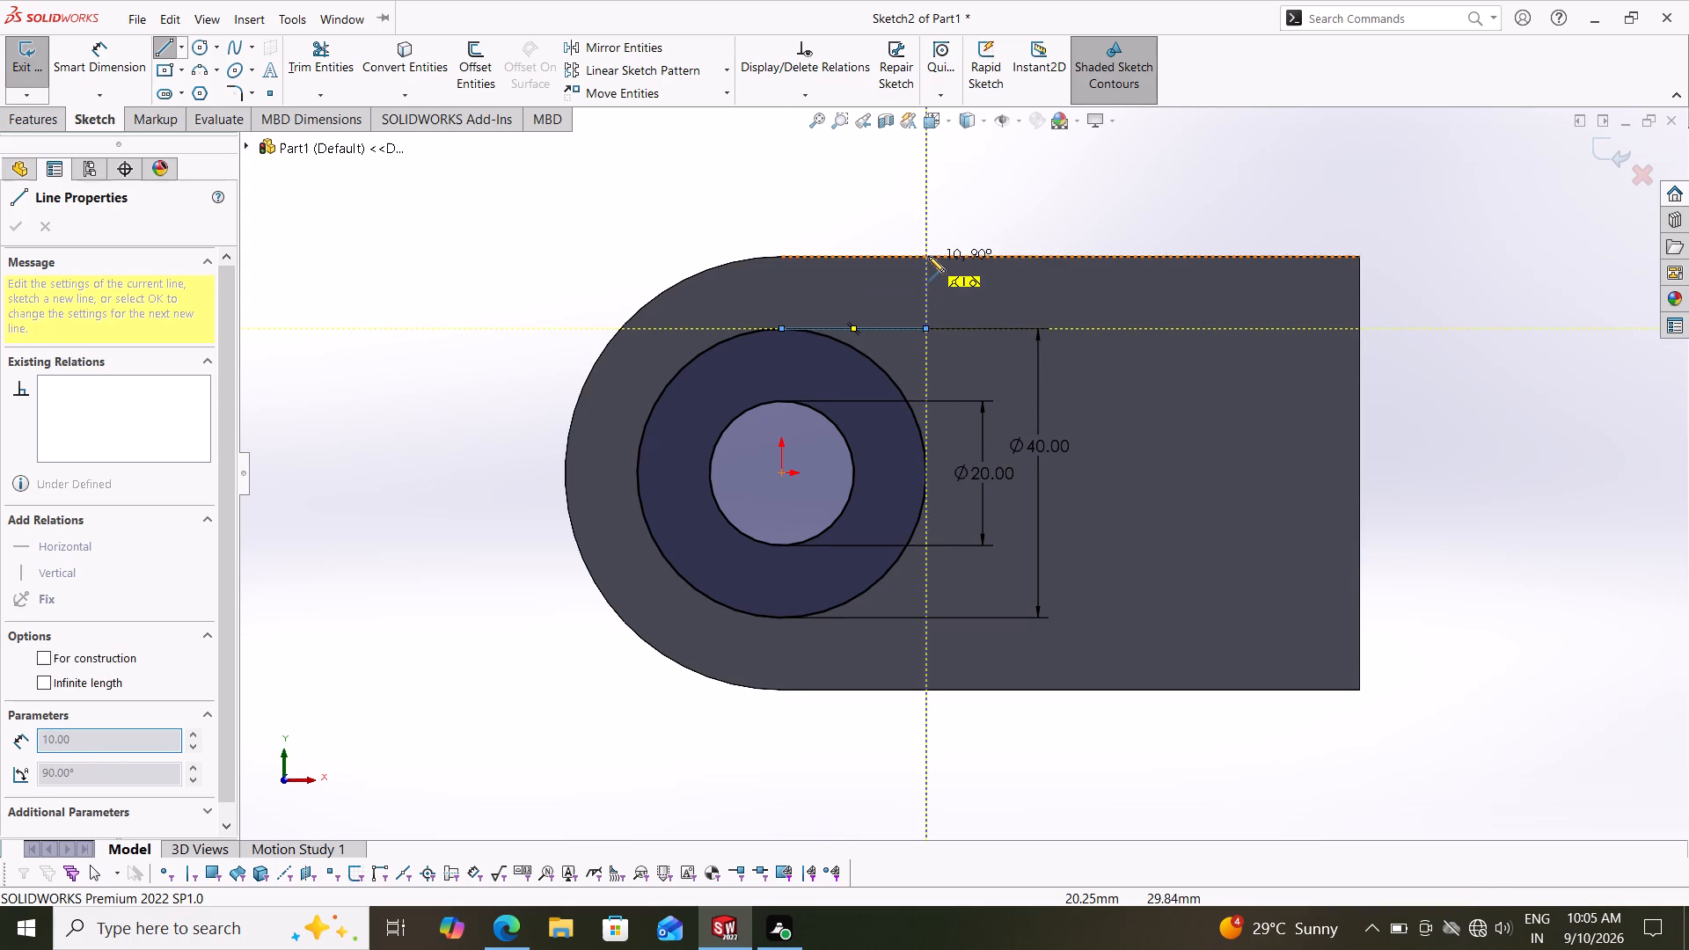
click(928, 255)
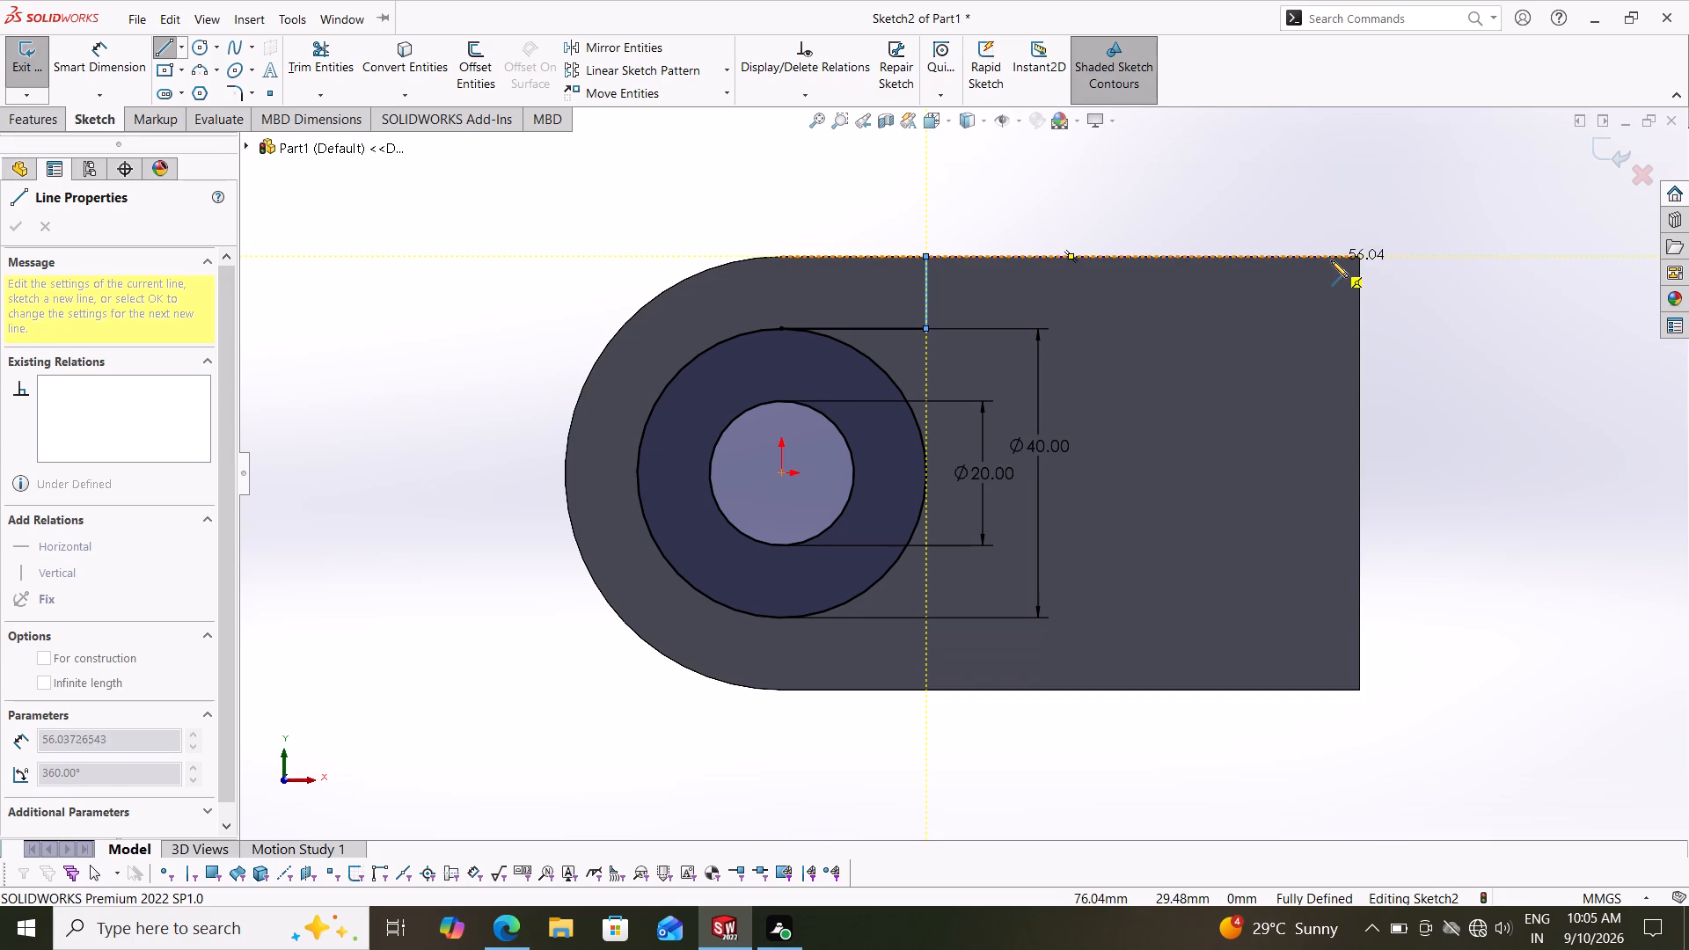
click(1359, 259)
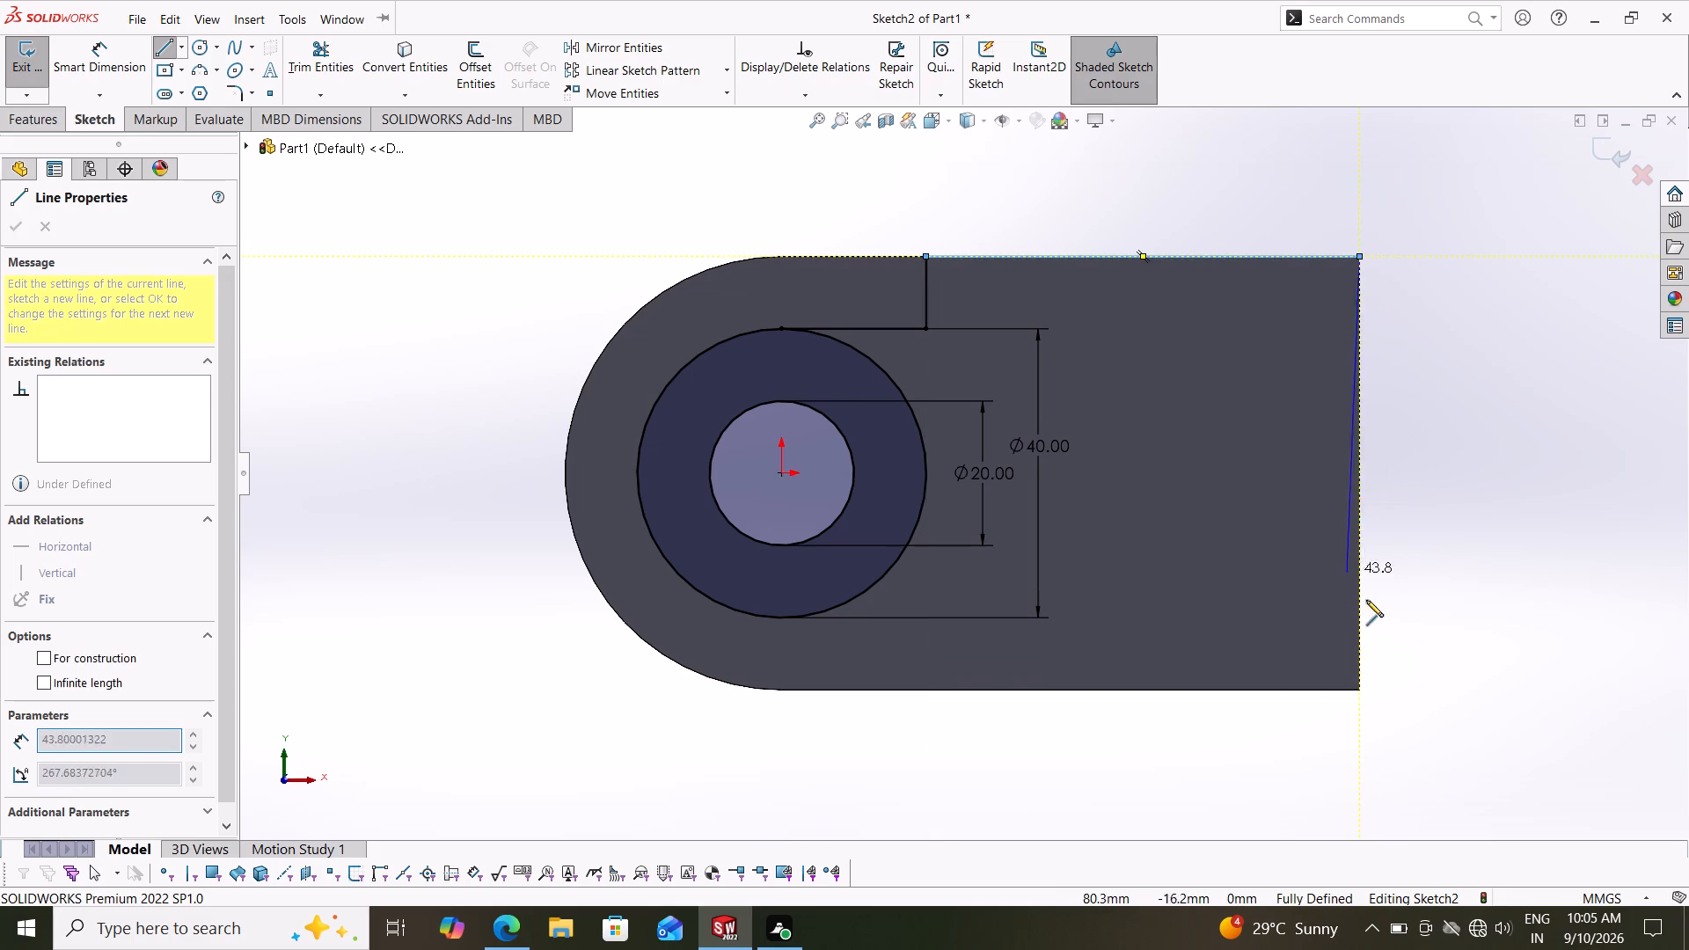
click(1359, 692)
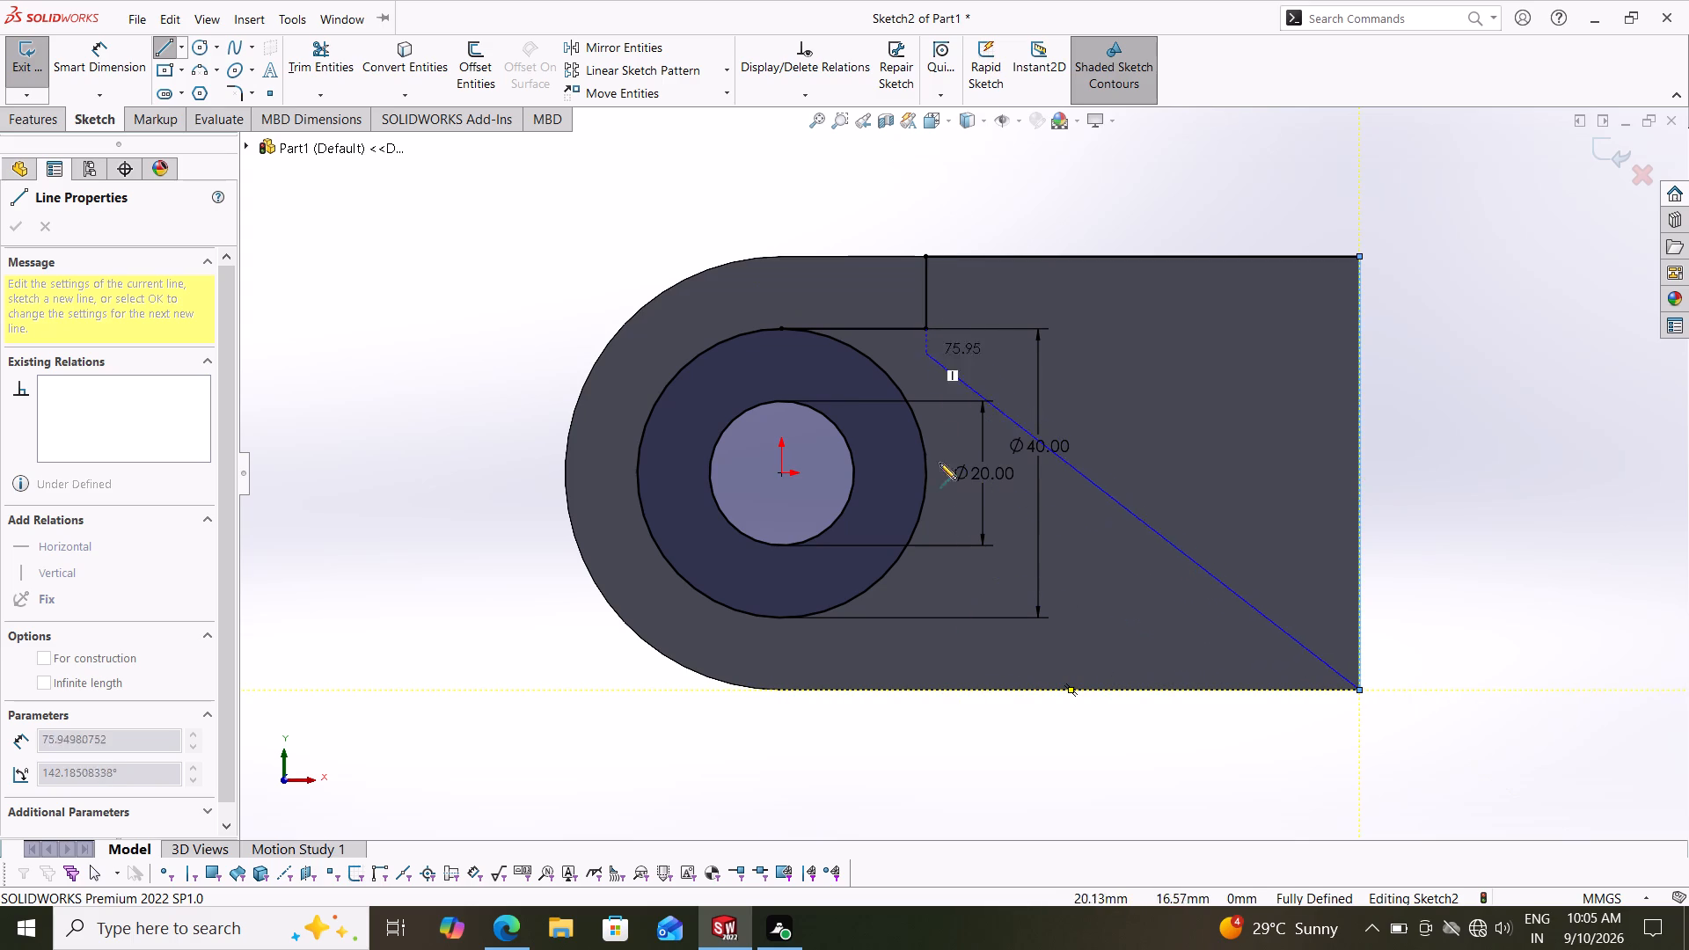
click(927, 693)
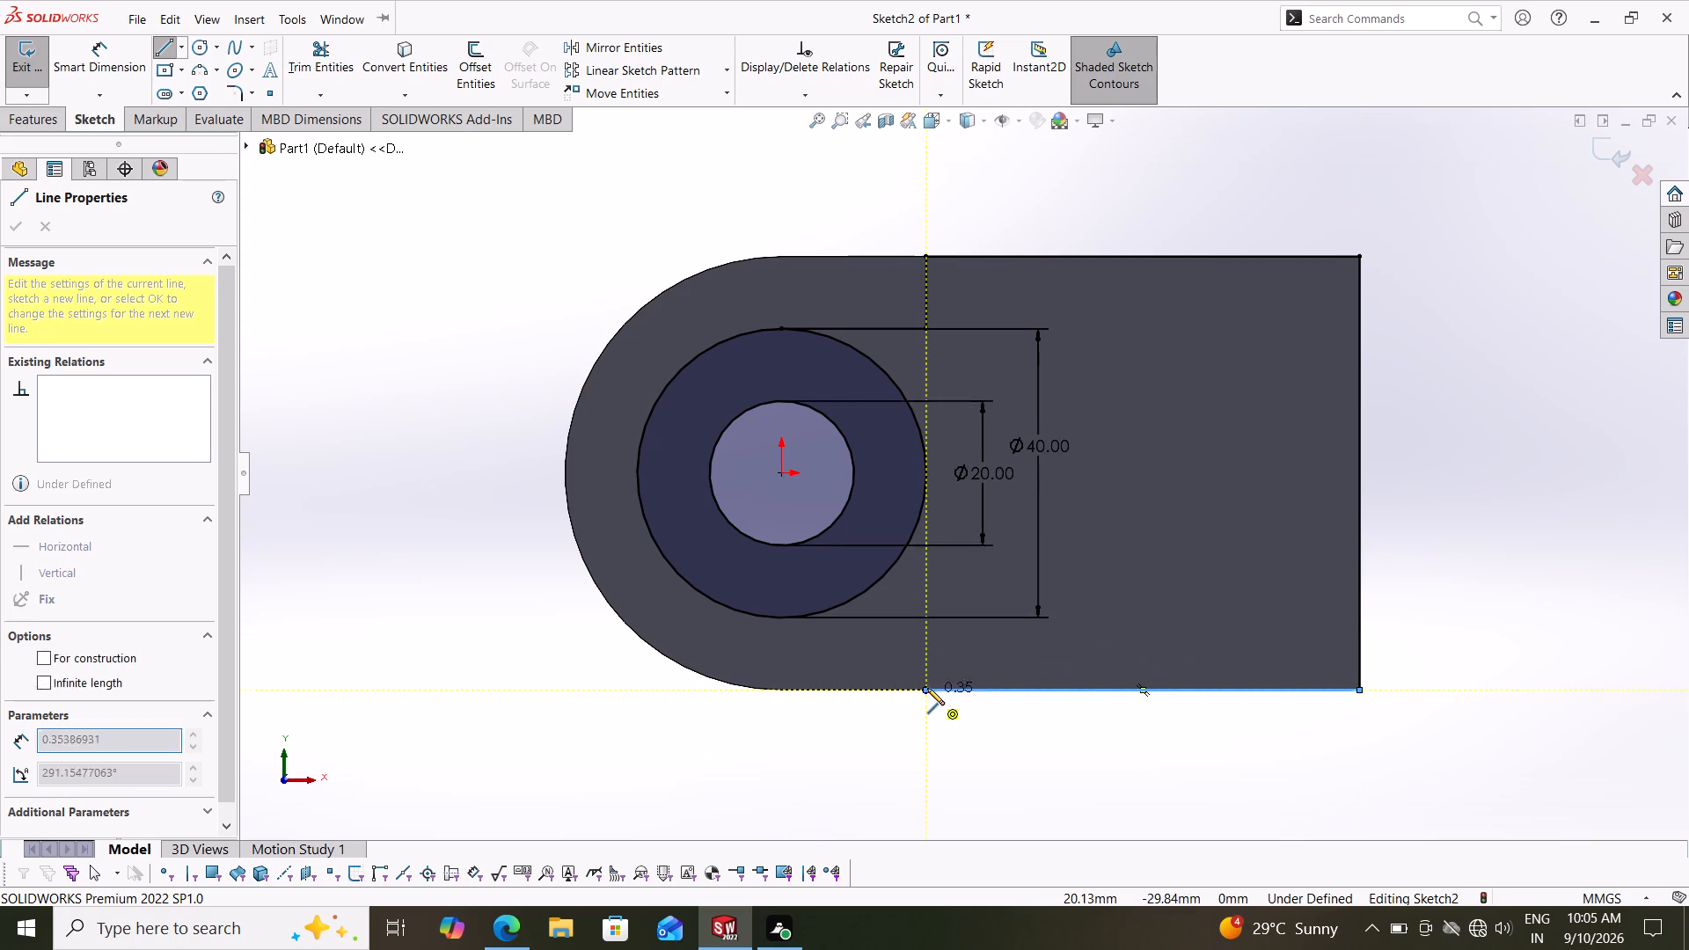
click(925, 613)
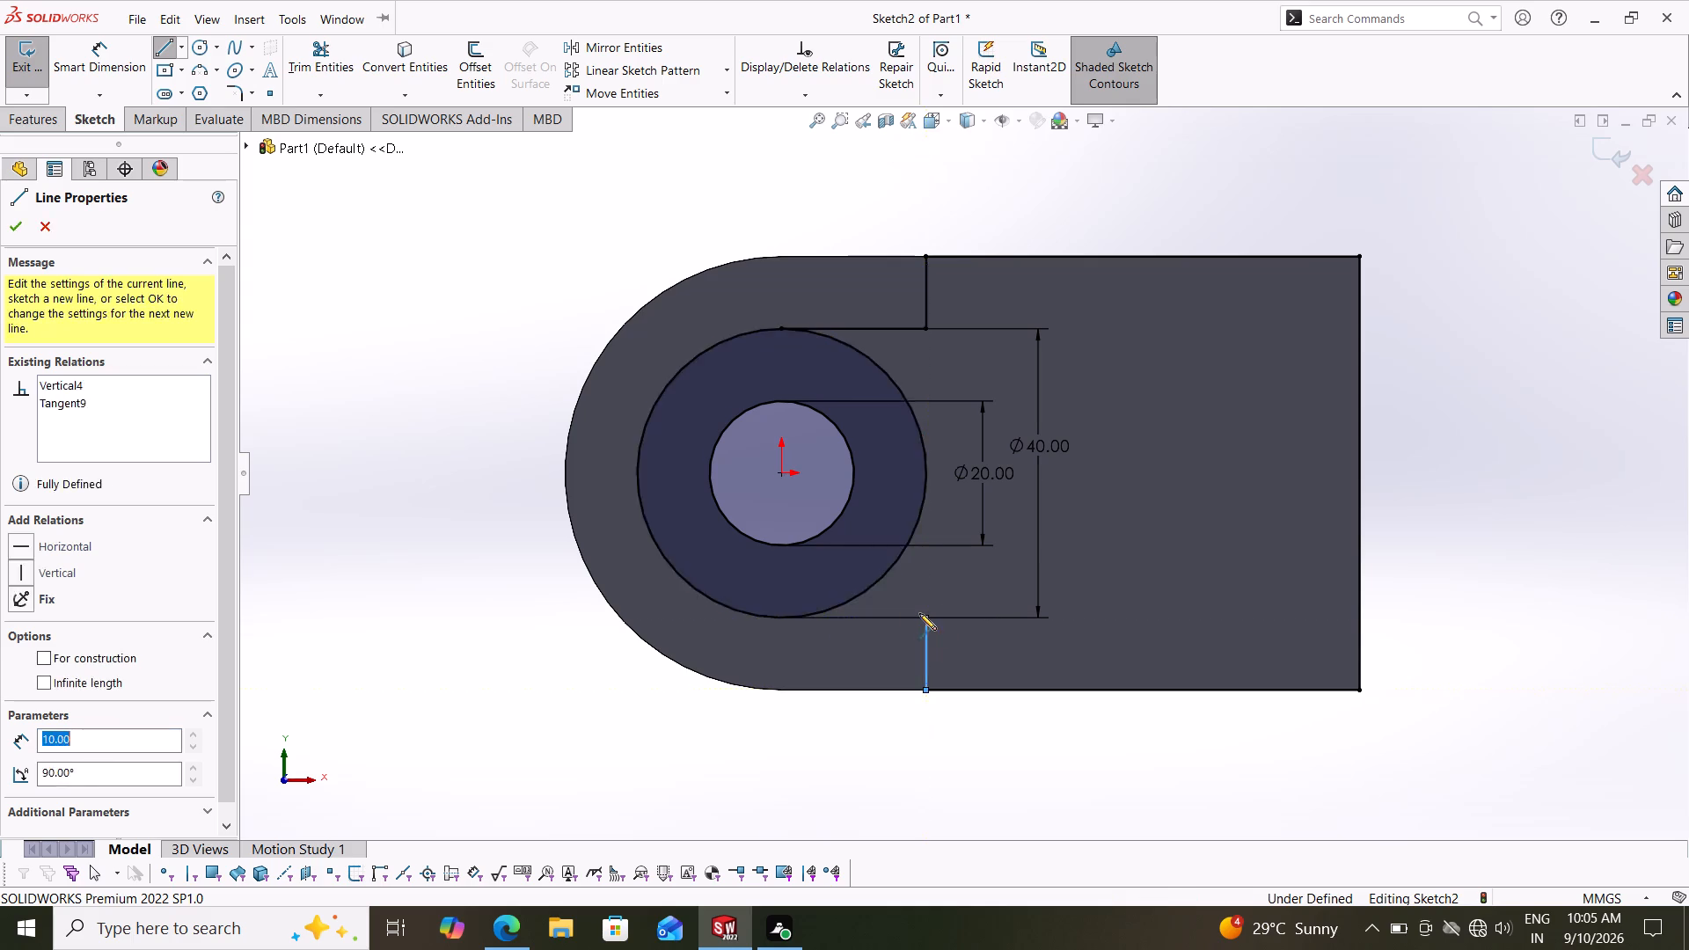
click(779, 618)
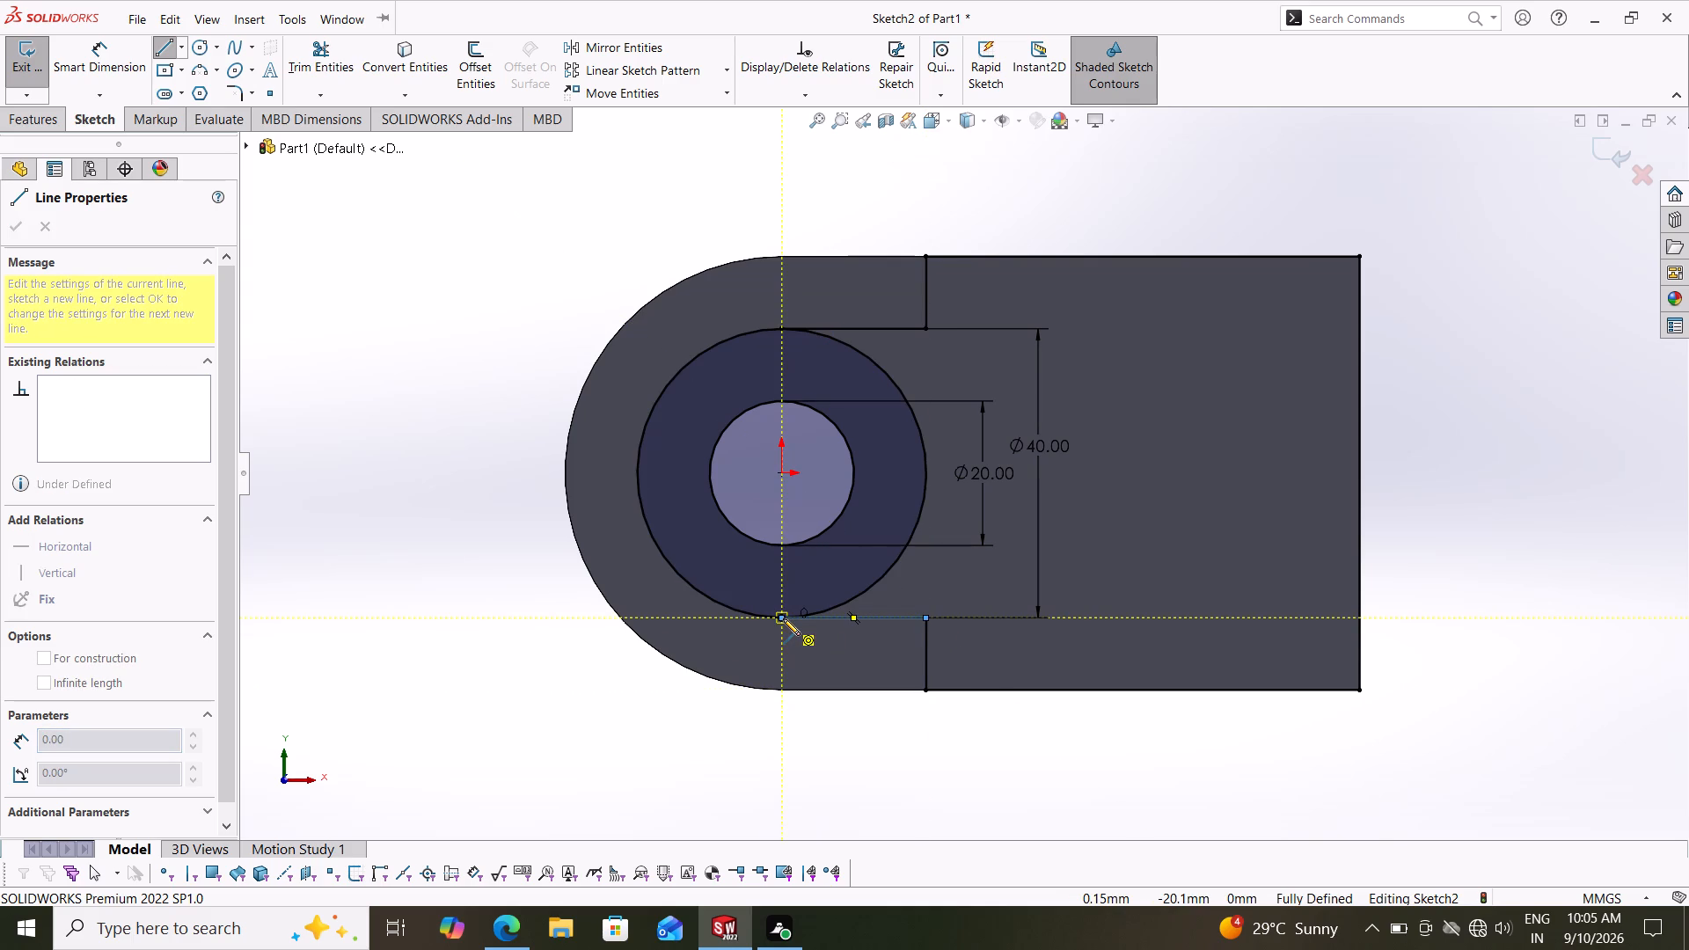
key(Escape)
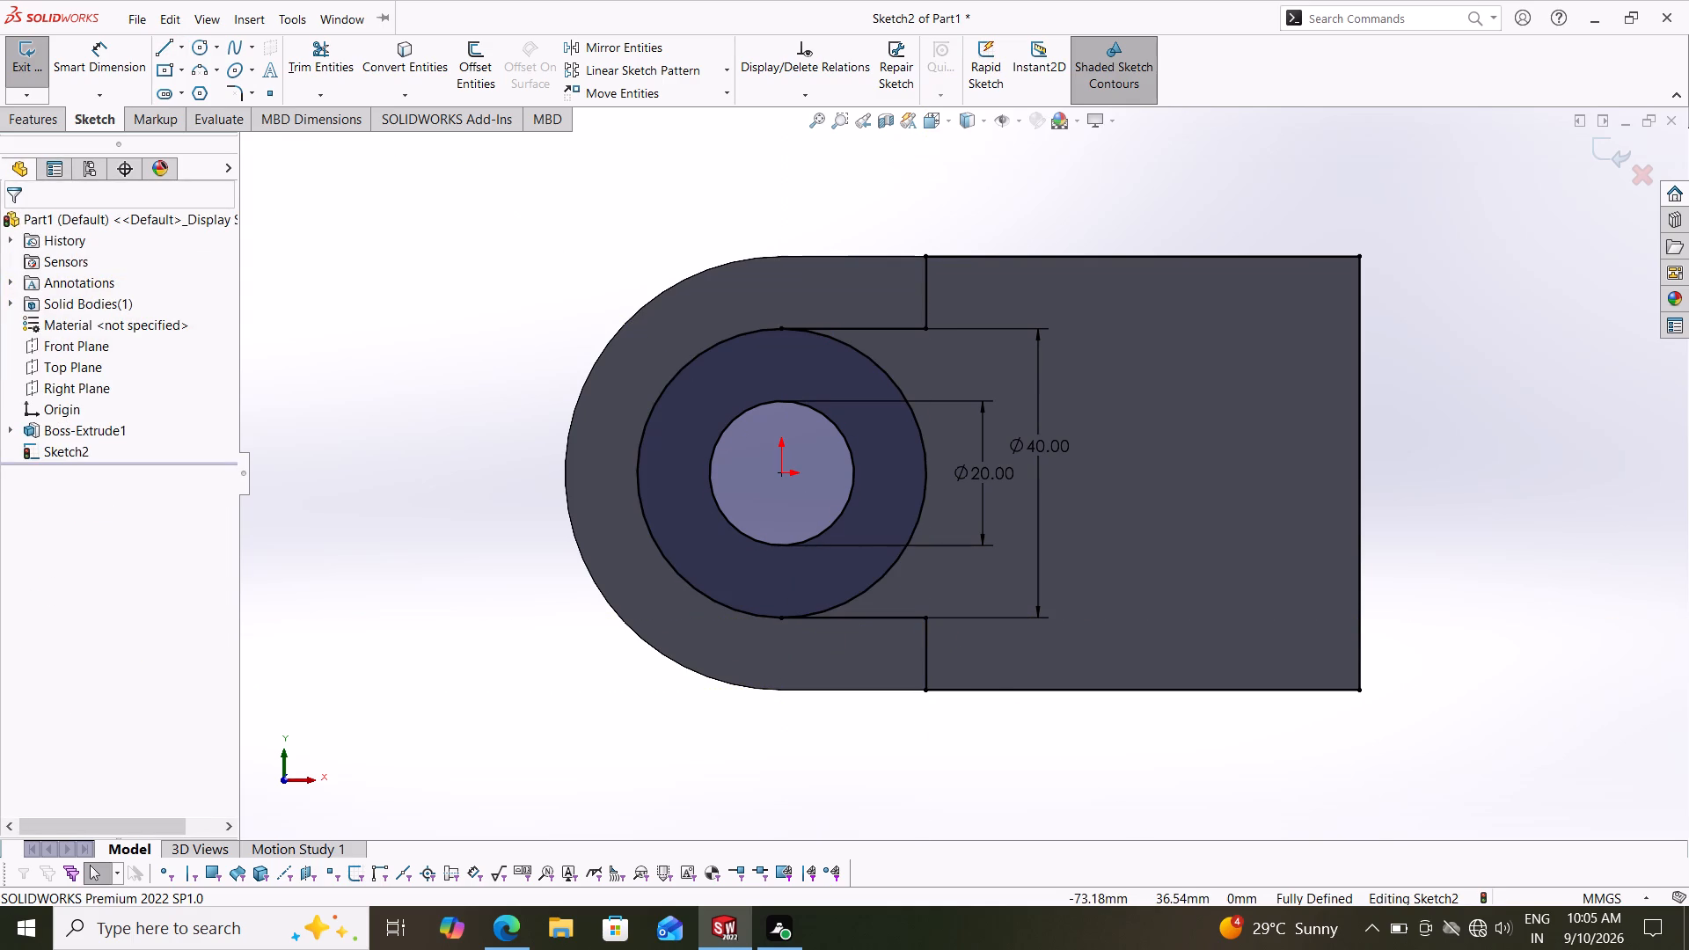
Power trim the 40 mm circle's inner arc on the side facing the plate's square end.
click(314, 55)
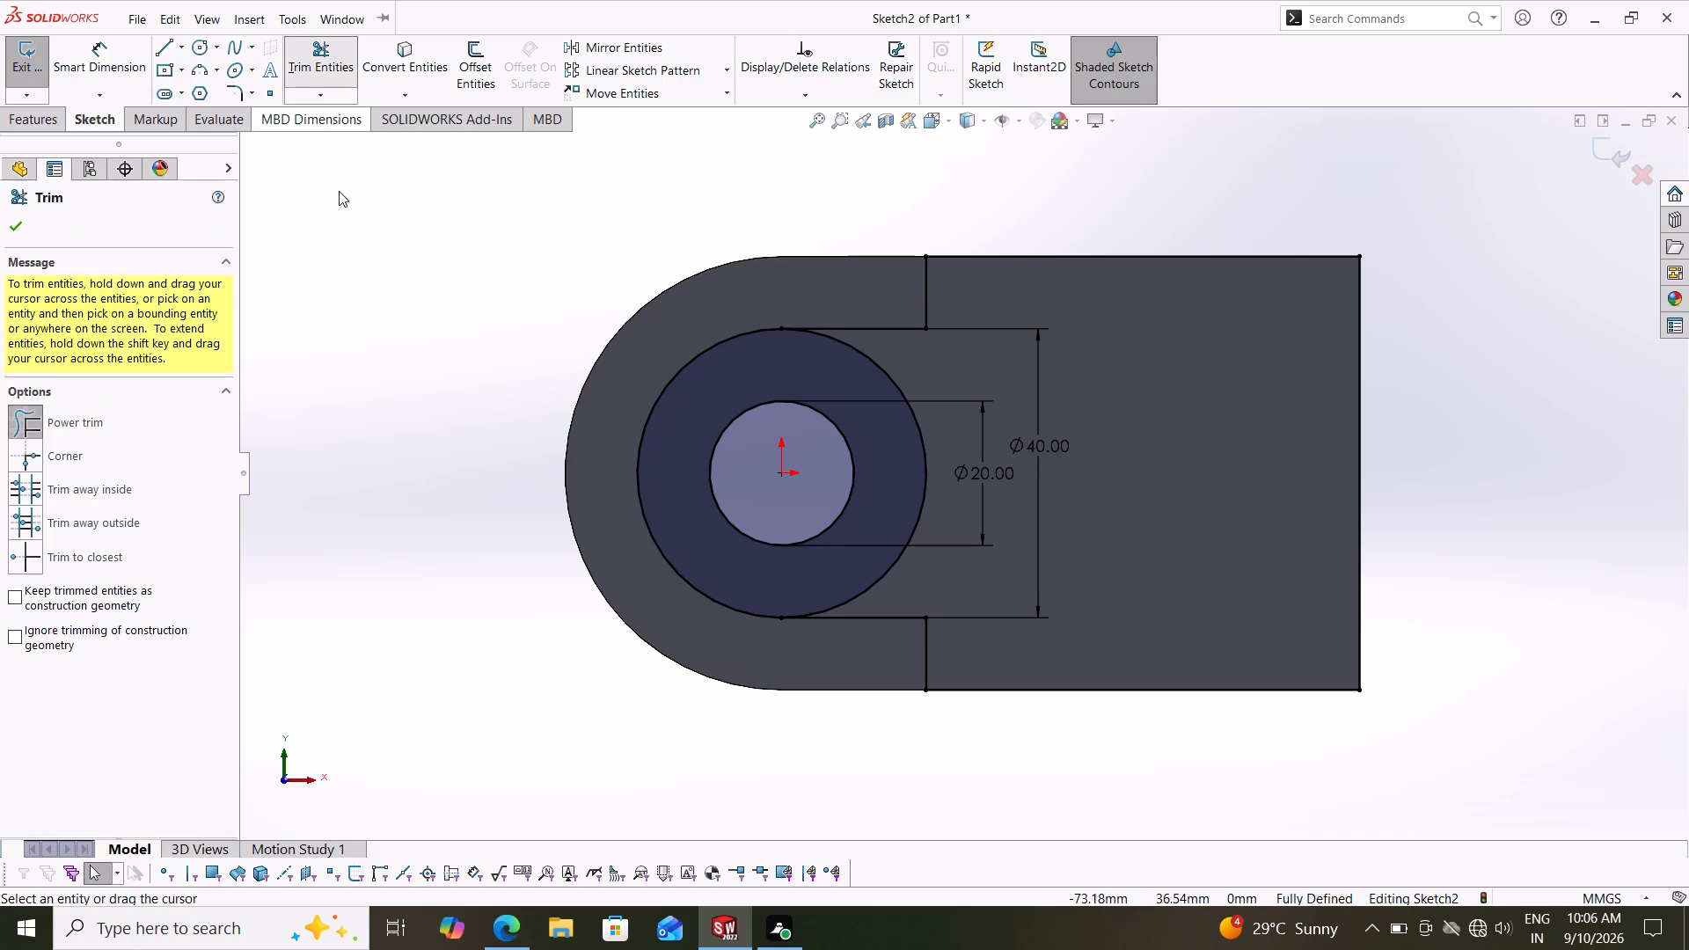
drag(911, 559, 896, 566)
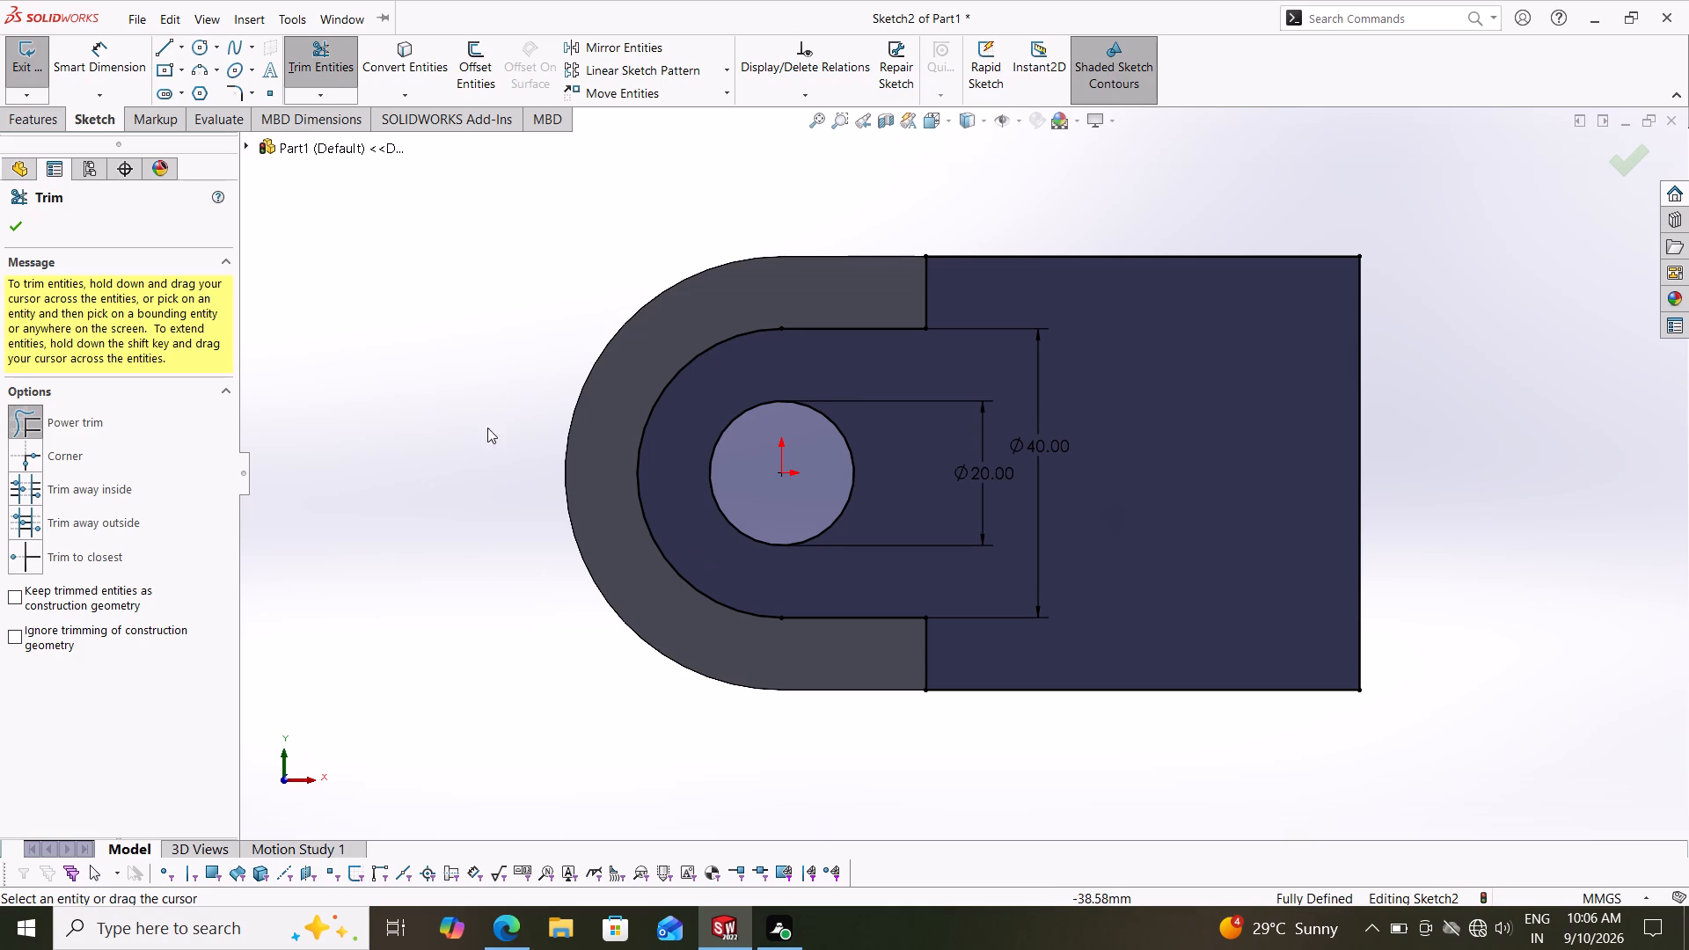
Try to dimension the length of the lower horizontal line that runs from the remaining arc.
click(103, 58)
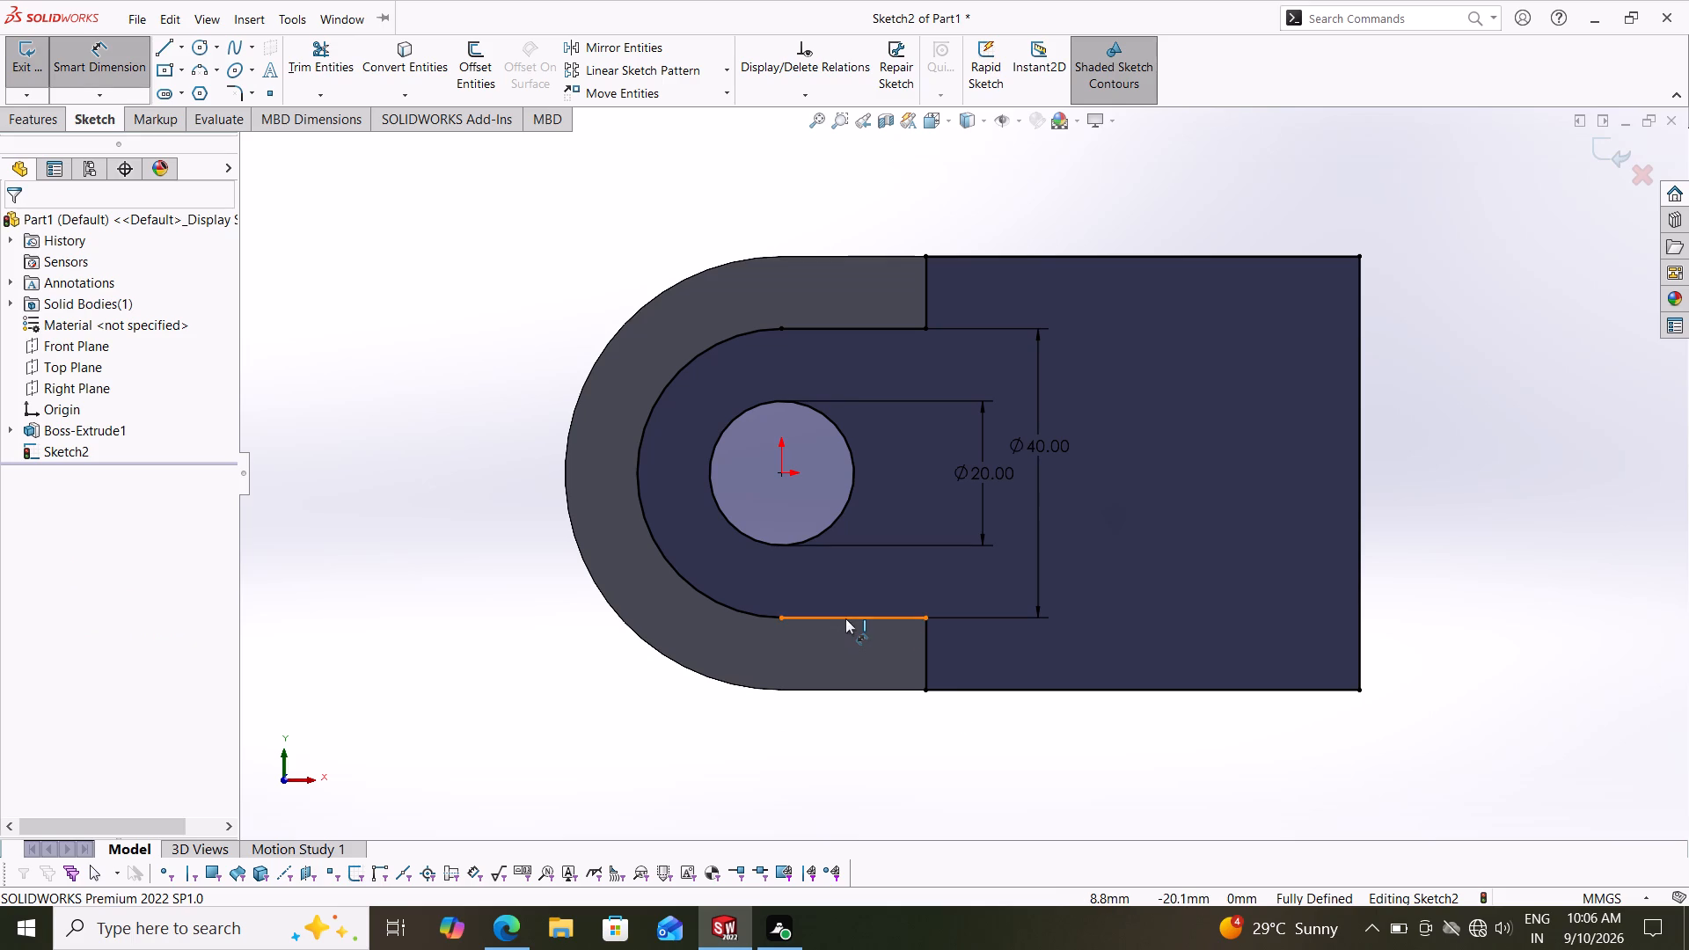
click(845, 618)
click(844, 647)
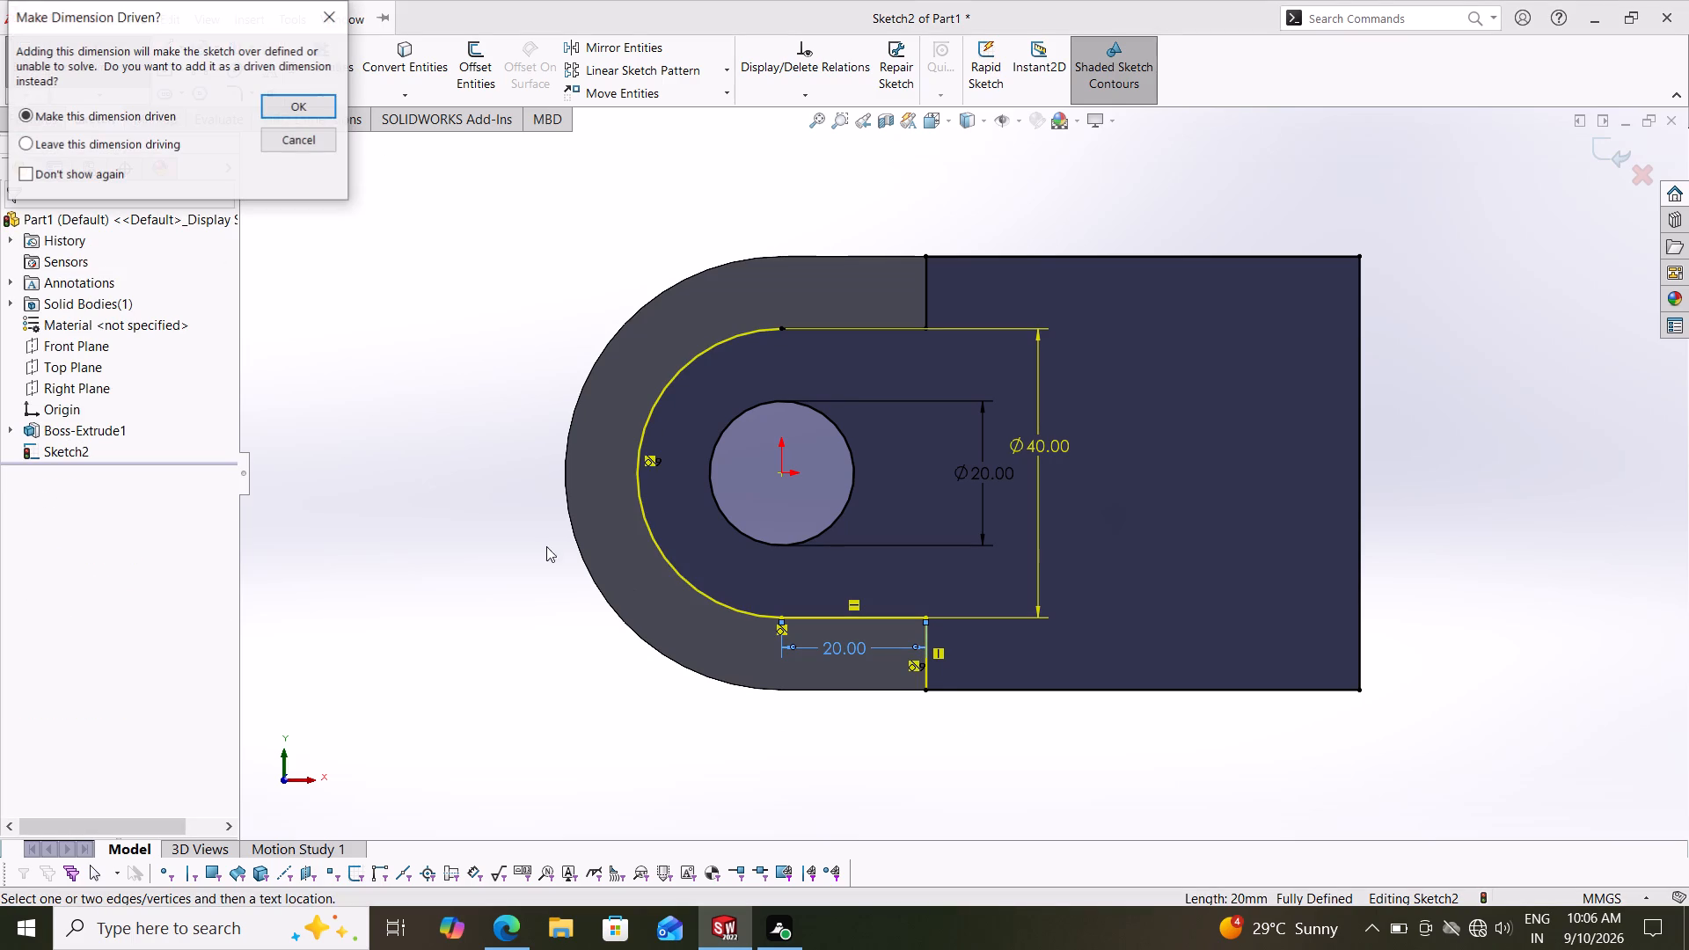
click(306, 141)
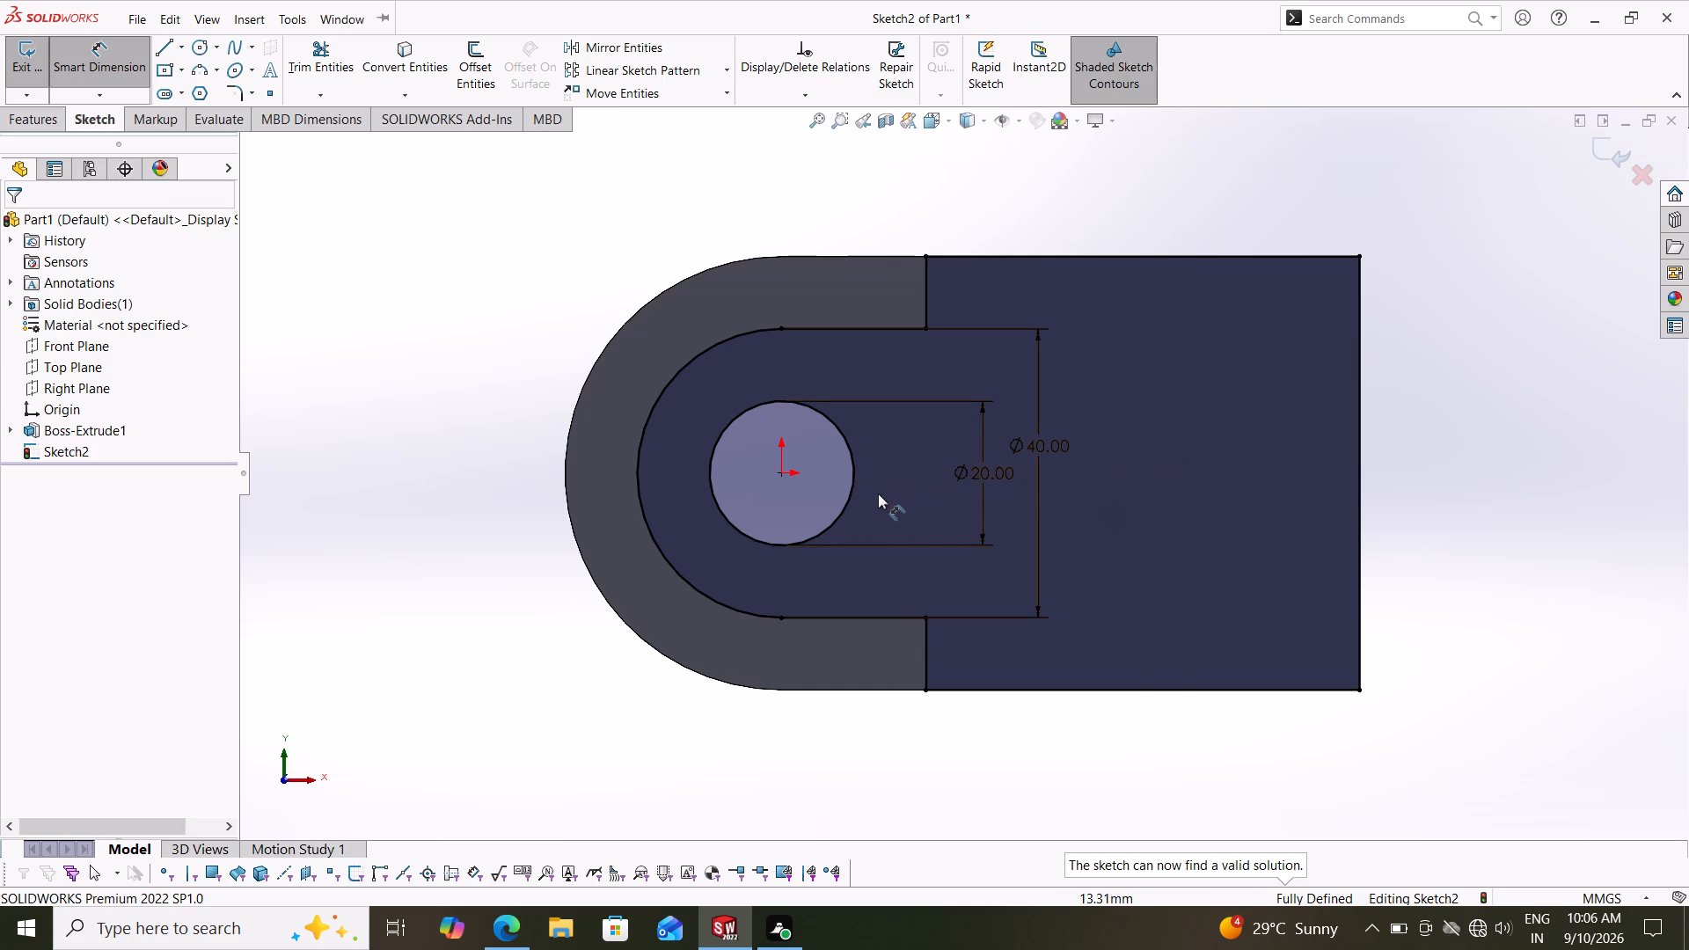
Start a centre-point circle in the front-face sketch.
click(199, 47)
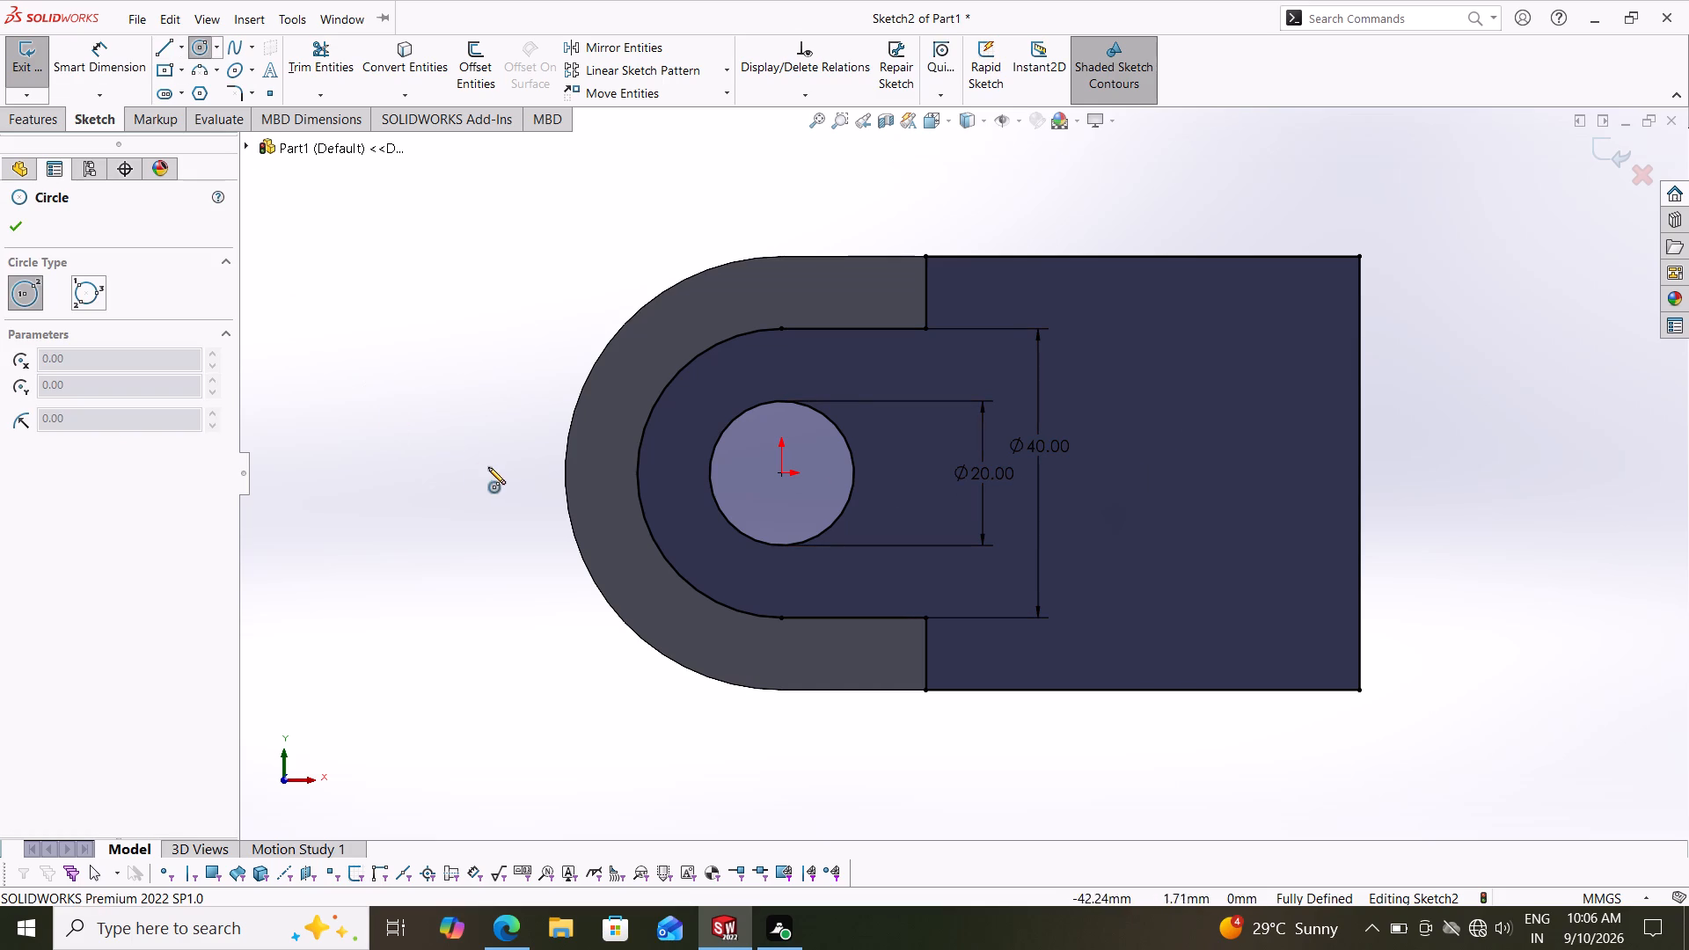
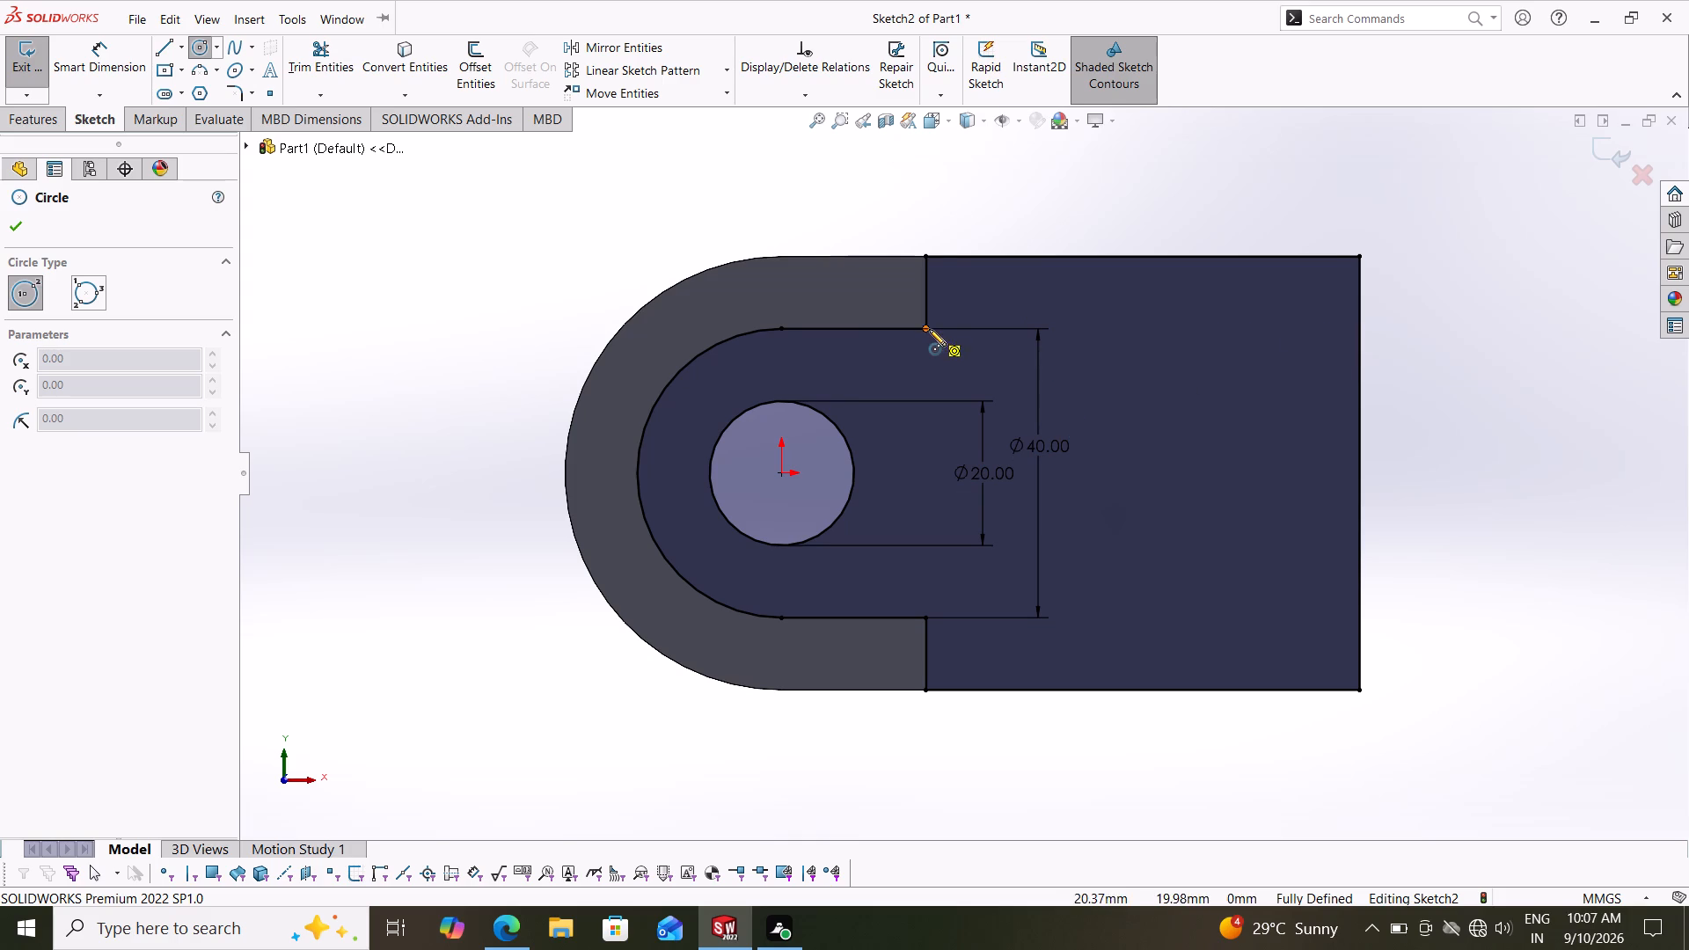
Draw two circles near the plate's square end, level with the 20 mm horizontal lines, with radii of about 4.3 mm above and 4.8 mm below.
click(1287, 326)
click(1290, 360)
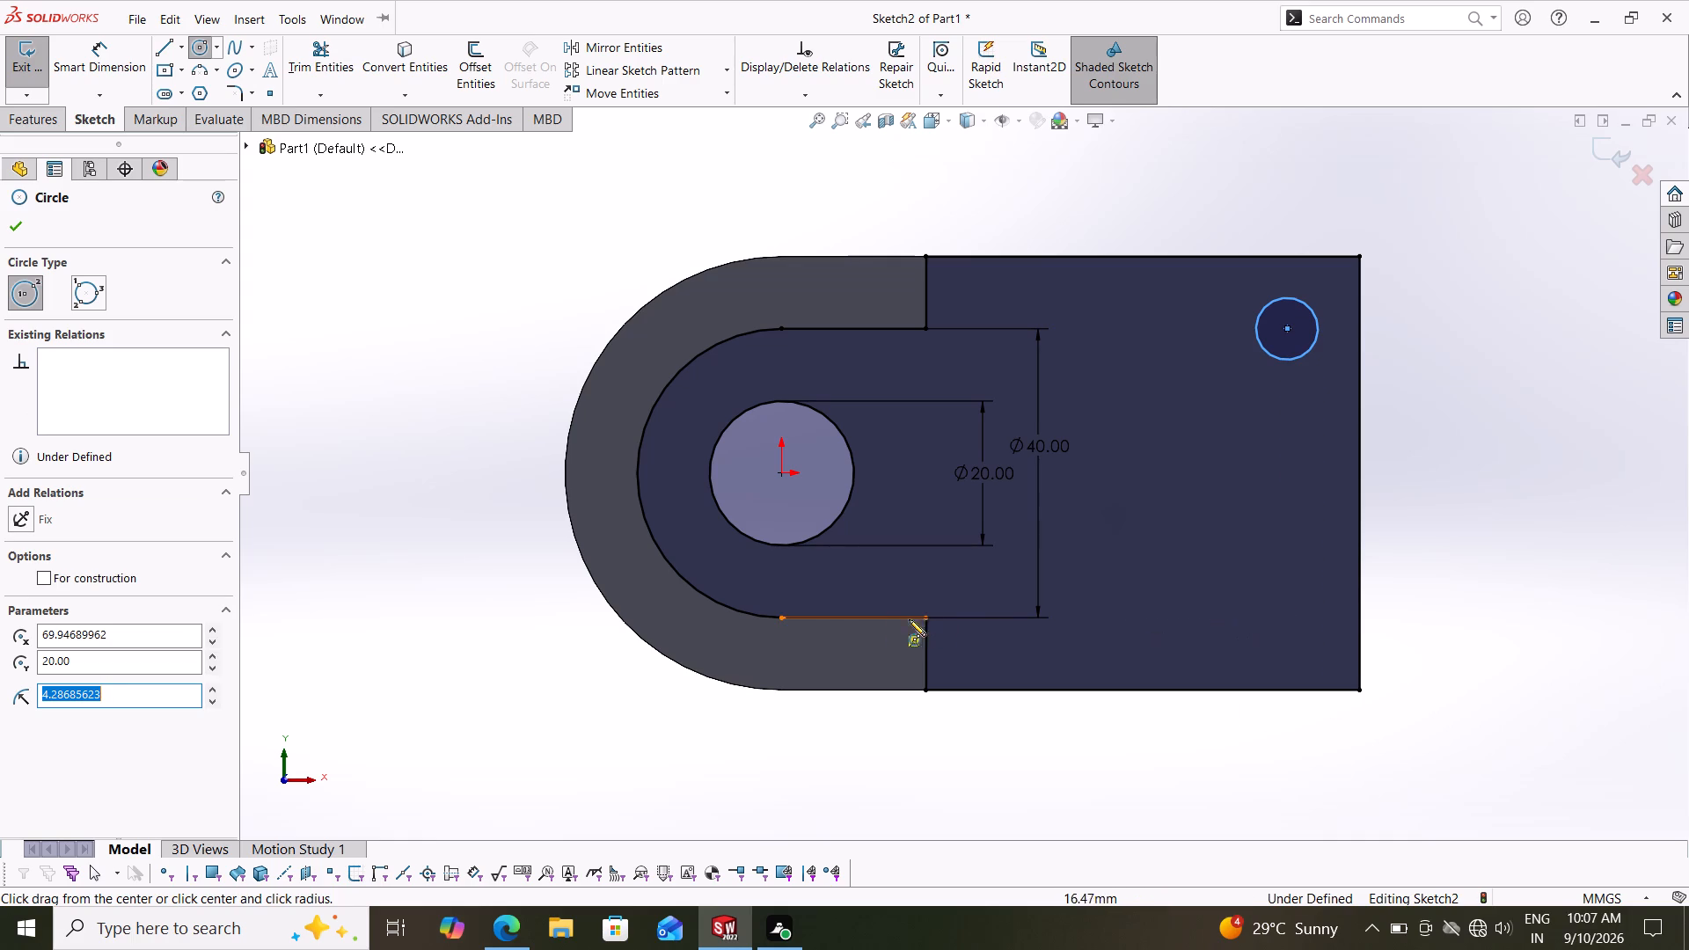
click(1305, 619)
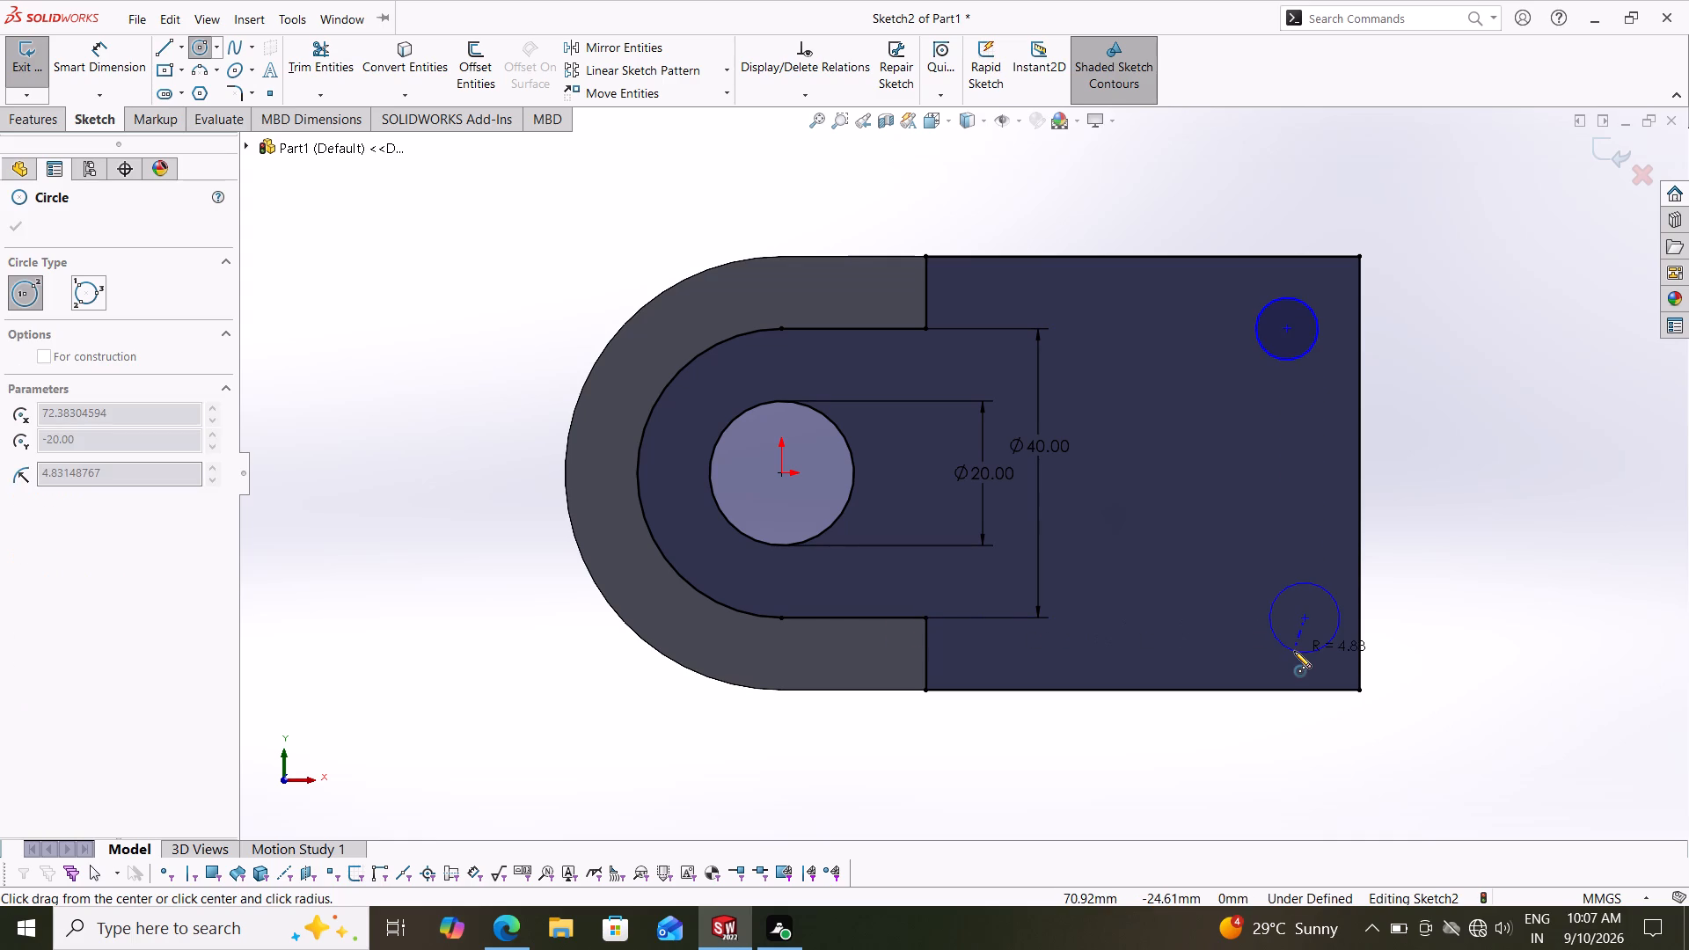
click(1294, 651)
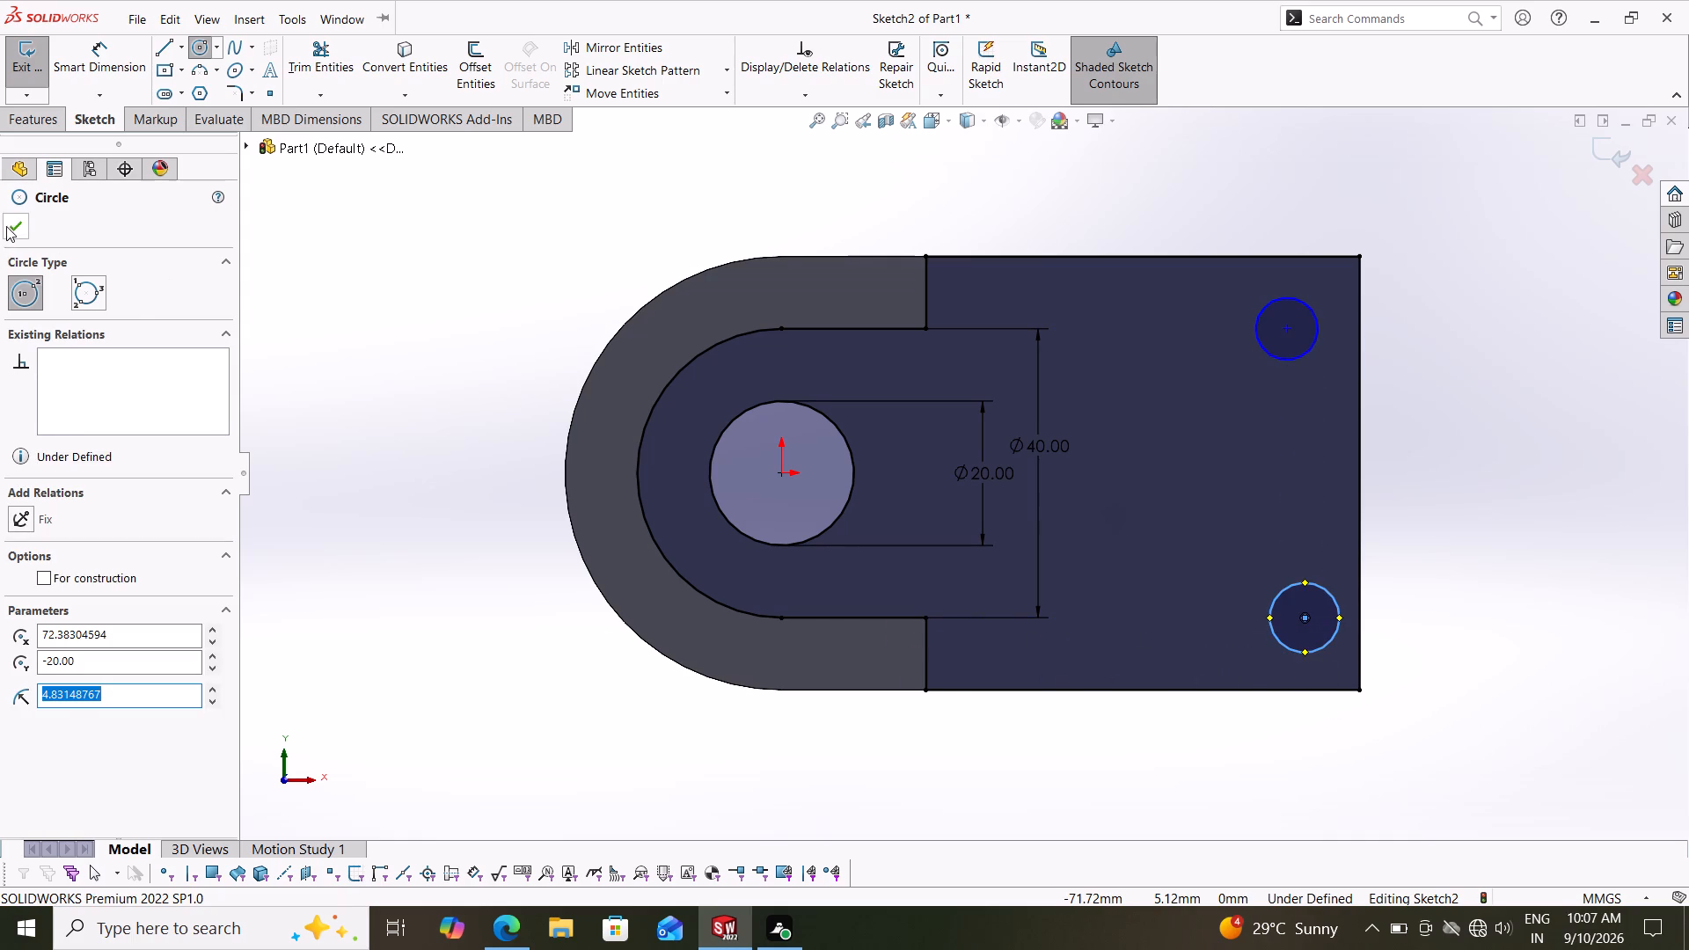
click(10, 225)
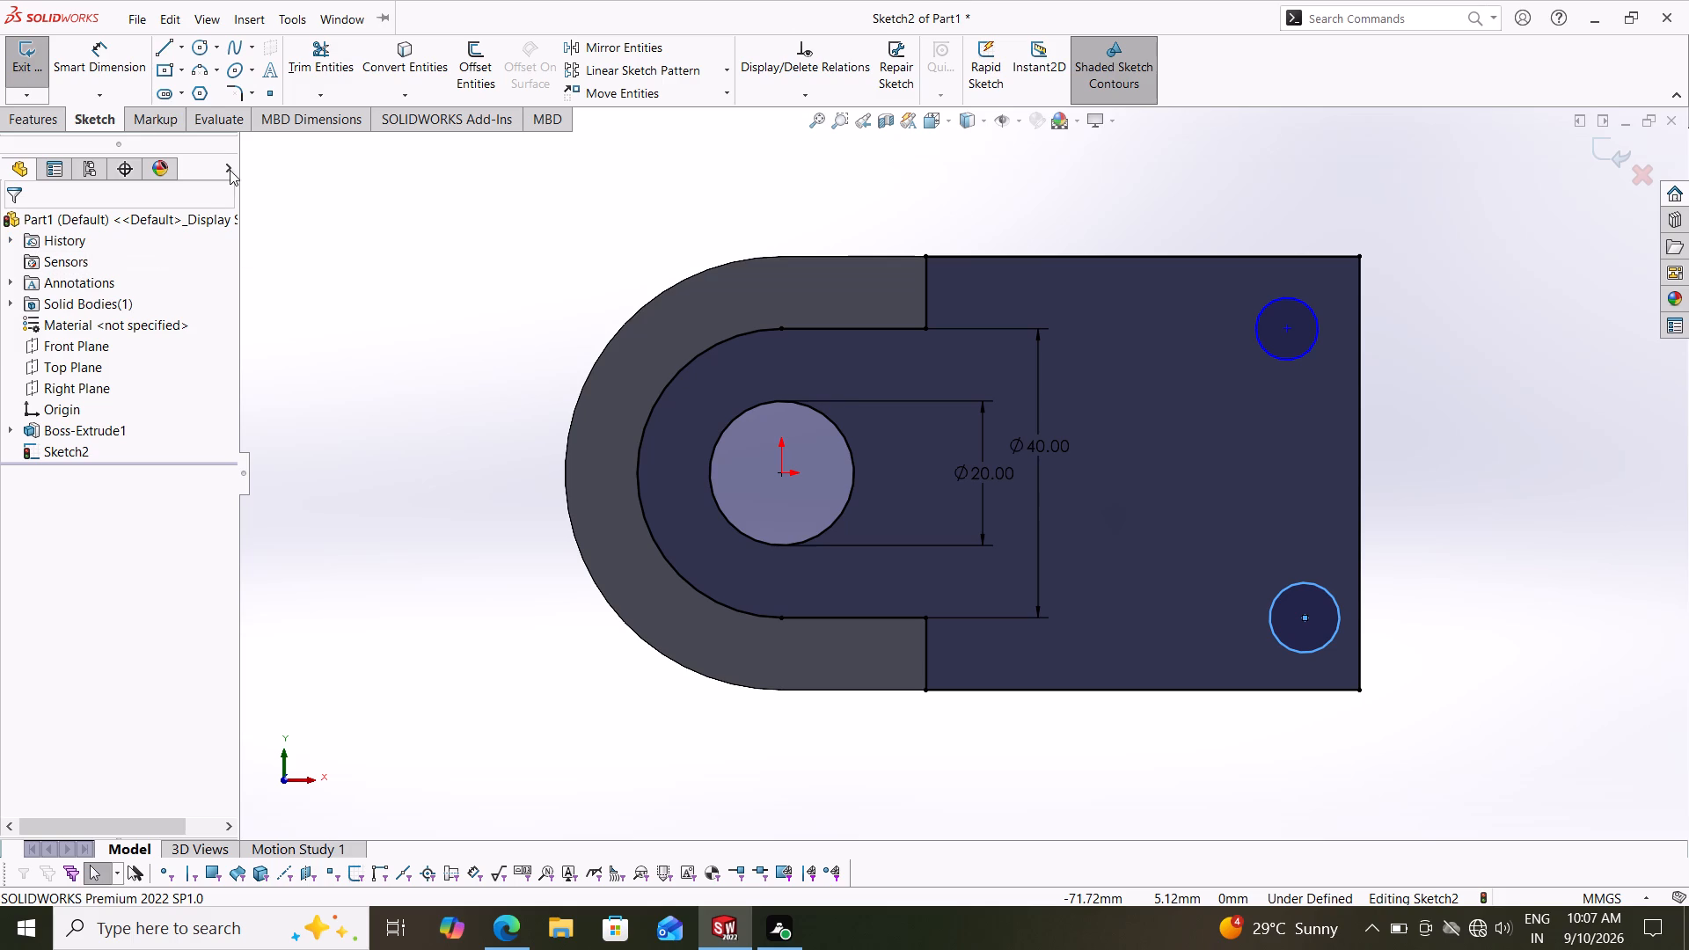
Dimension both small circles near the square end to a 10 mm diameter.
click(91, 60)
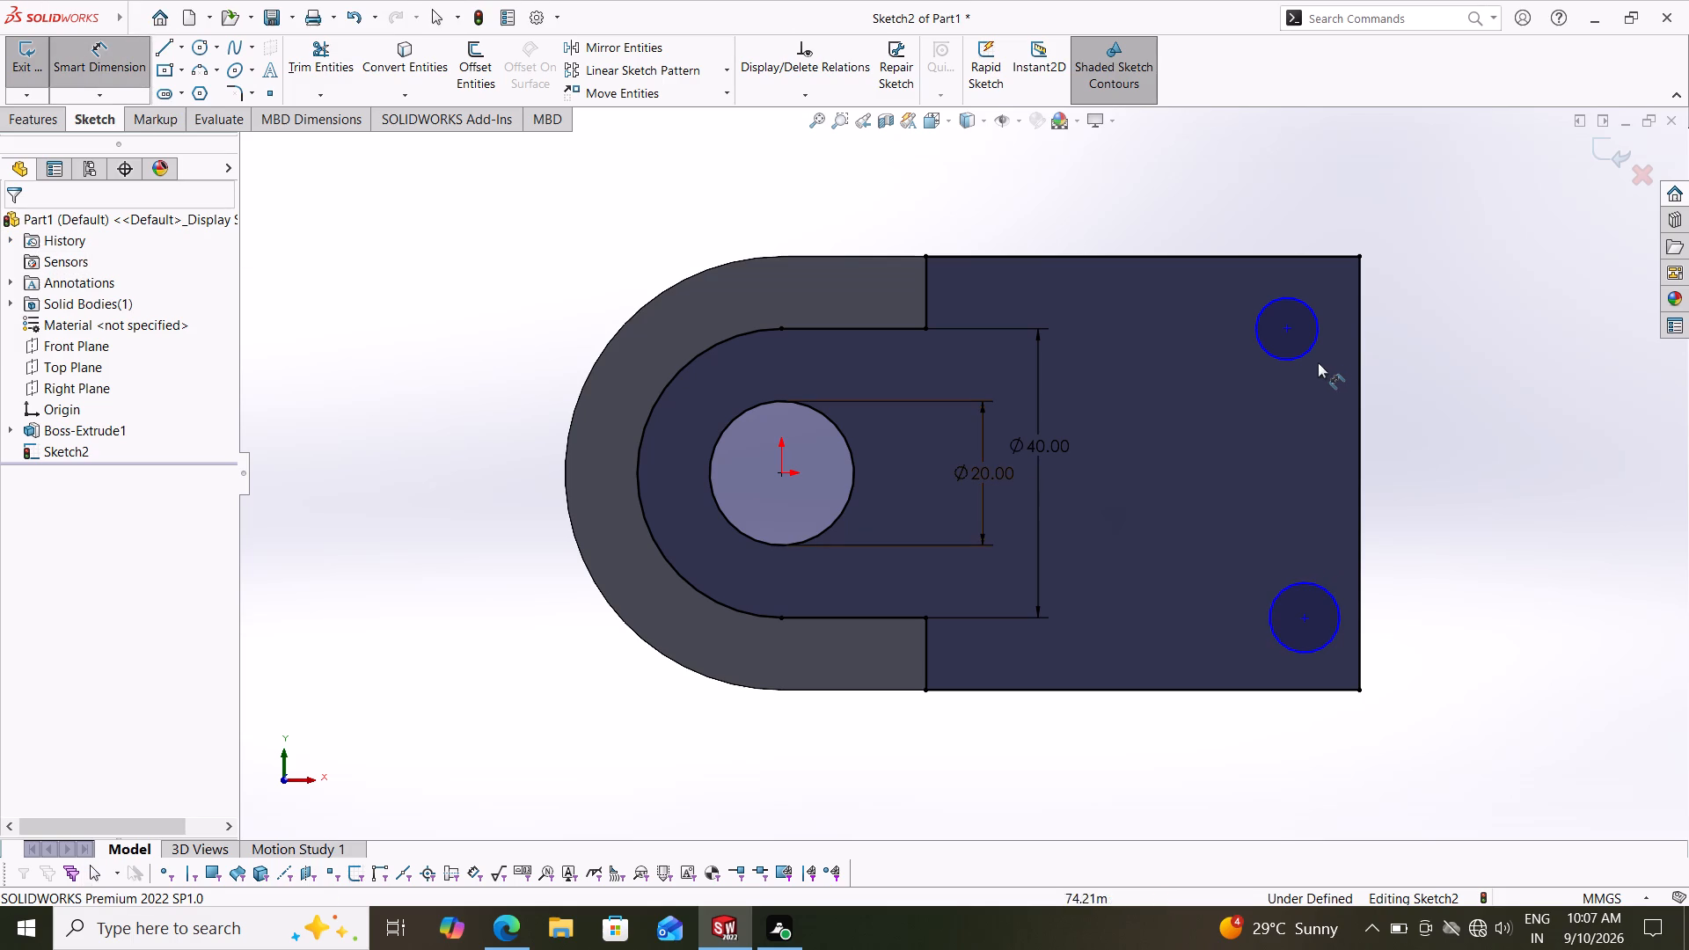
click(1316, 325)
click(1404, 324)
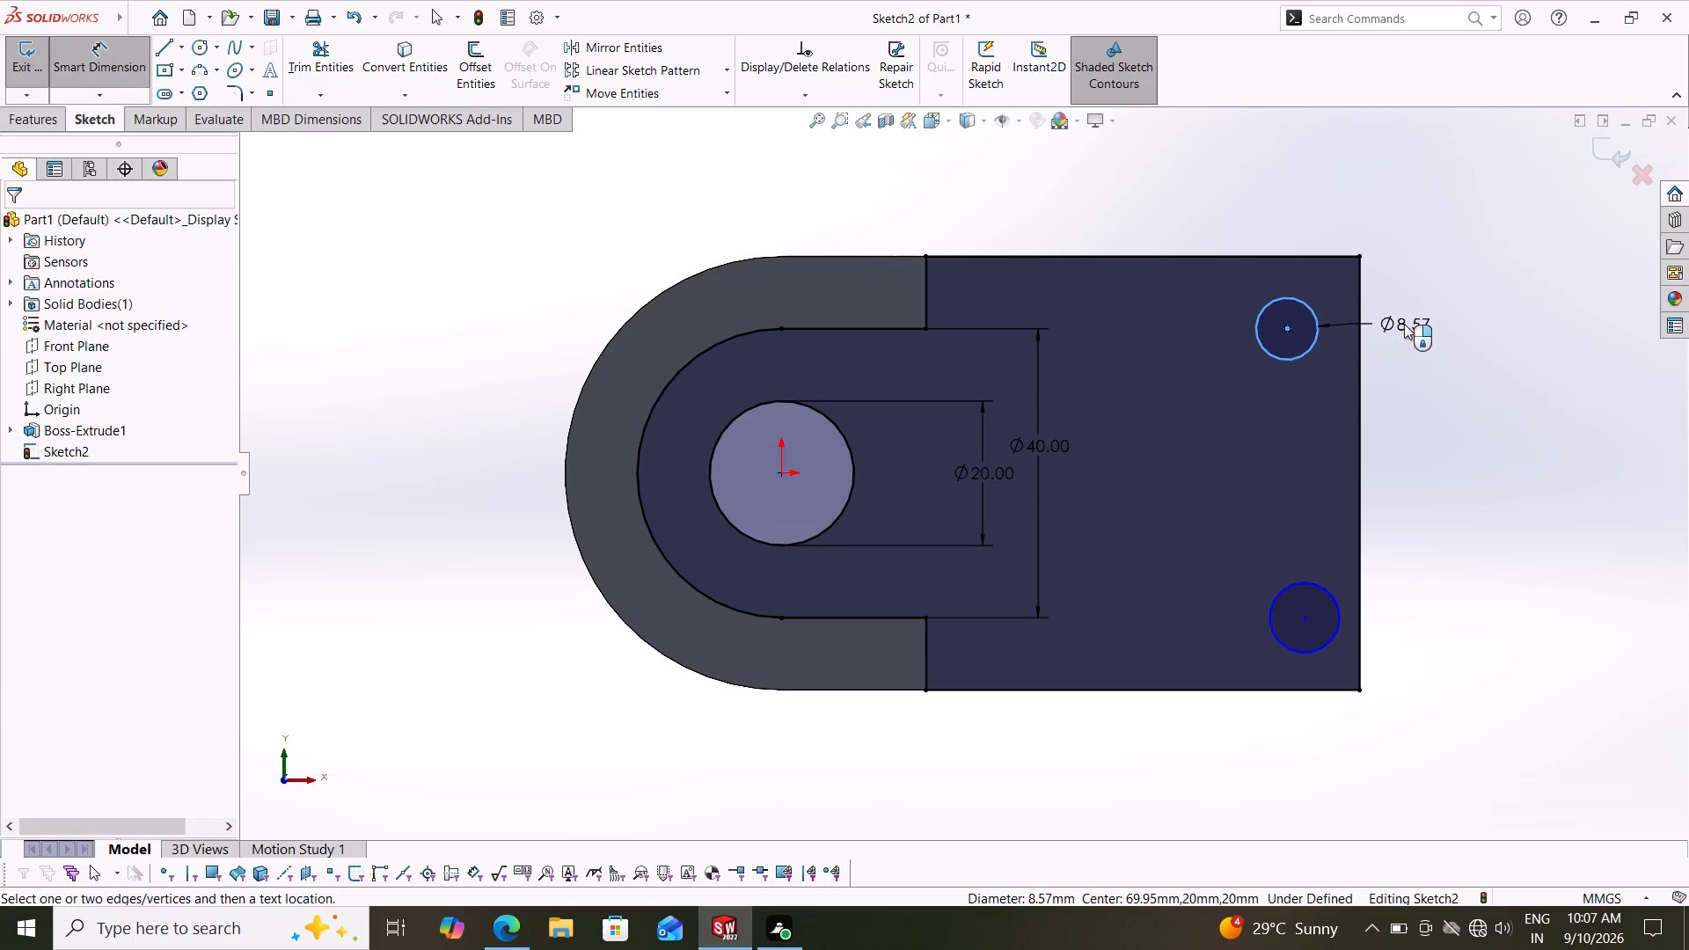
text(10)
key(Return)
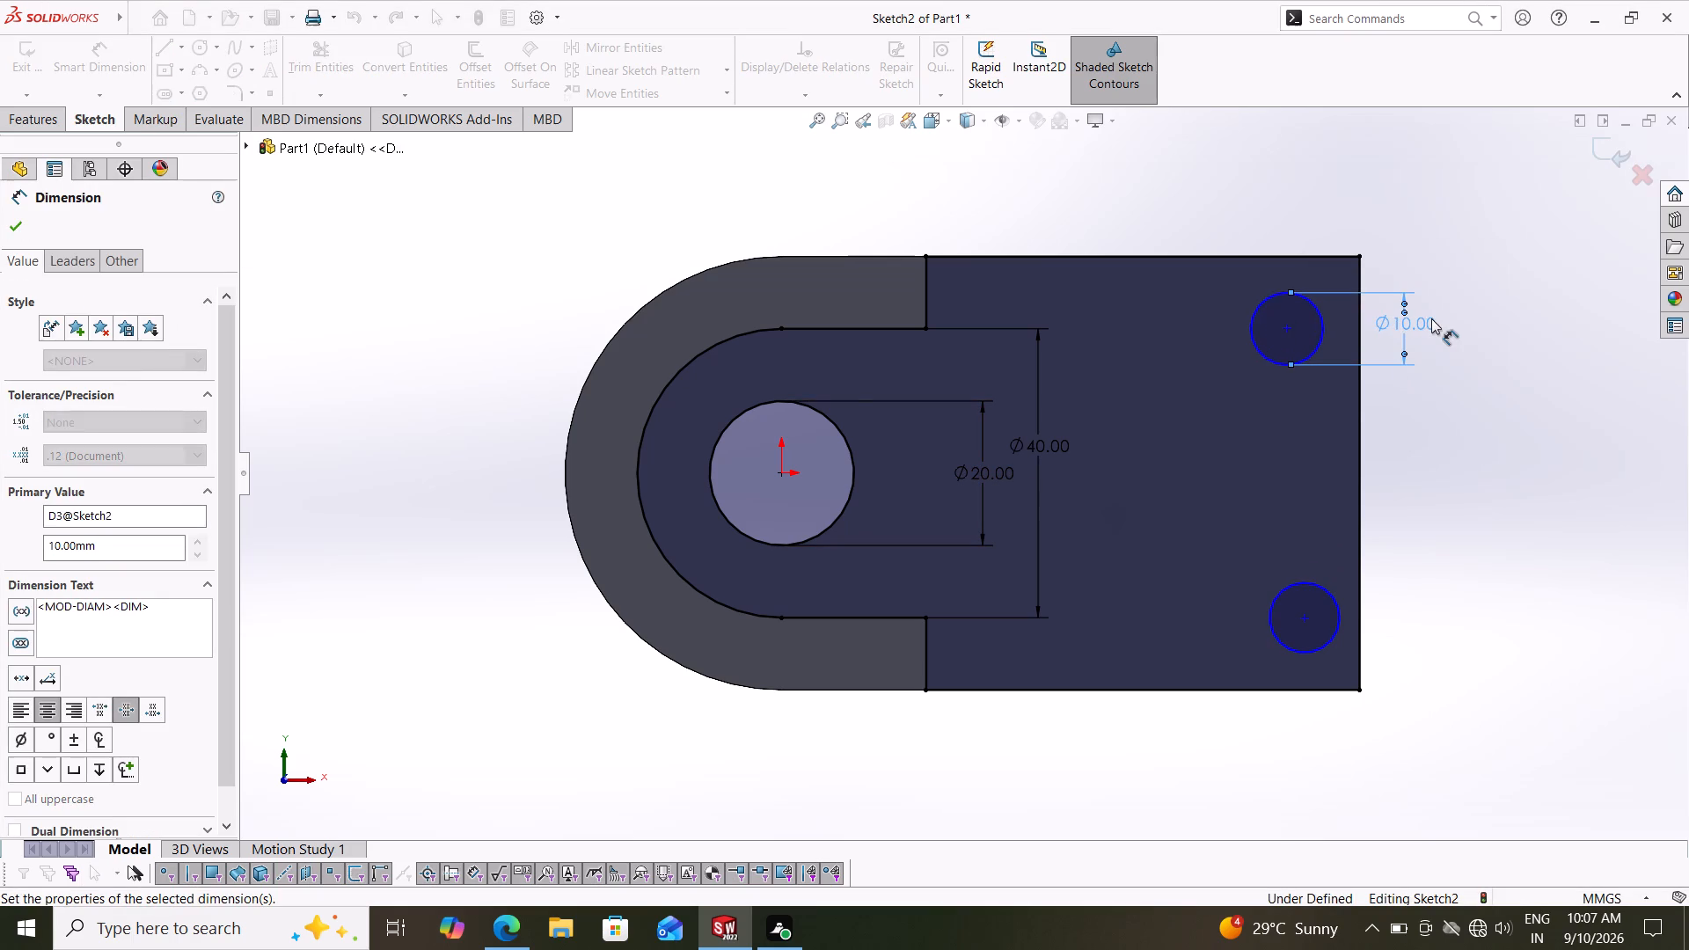
click(1340, 613)
click(1443, 610)
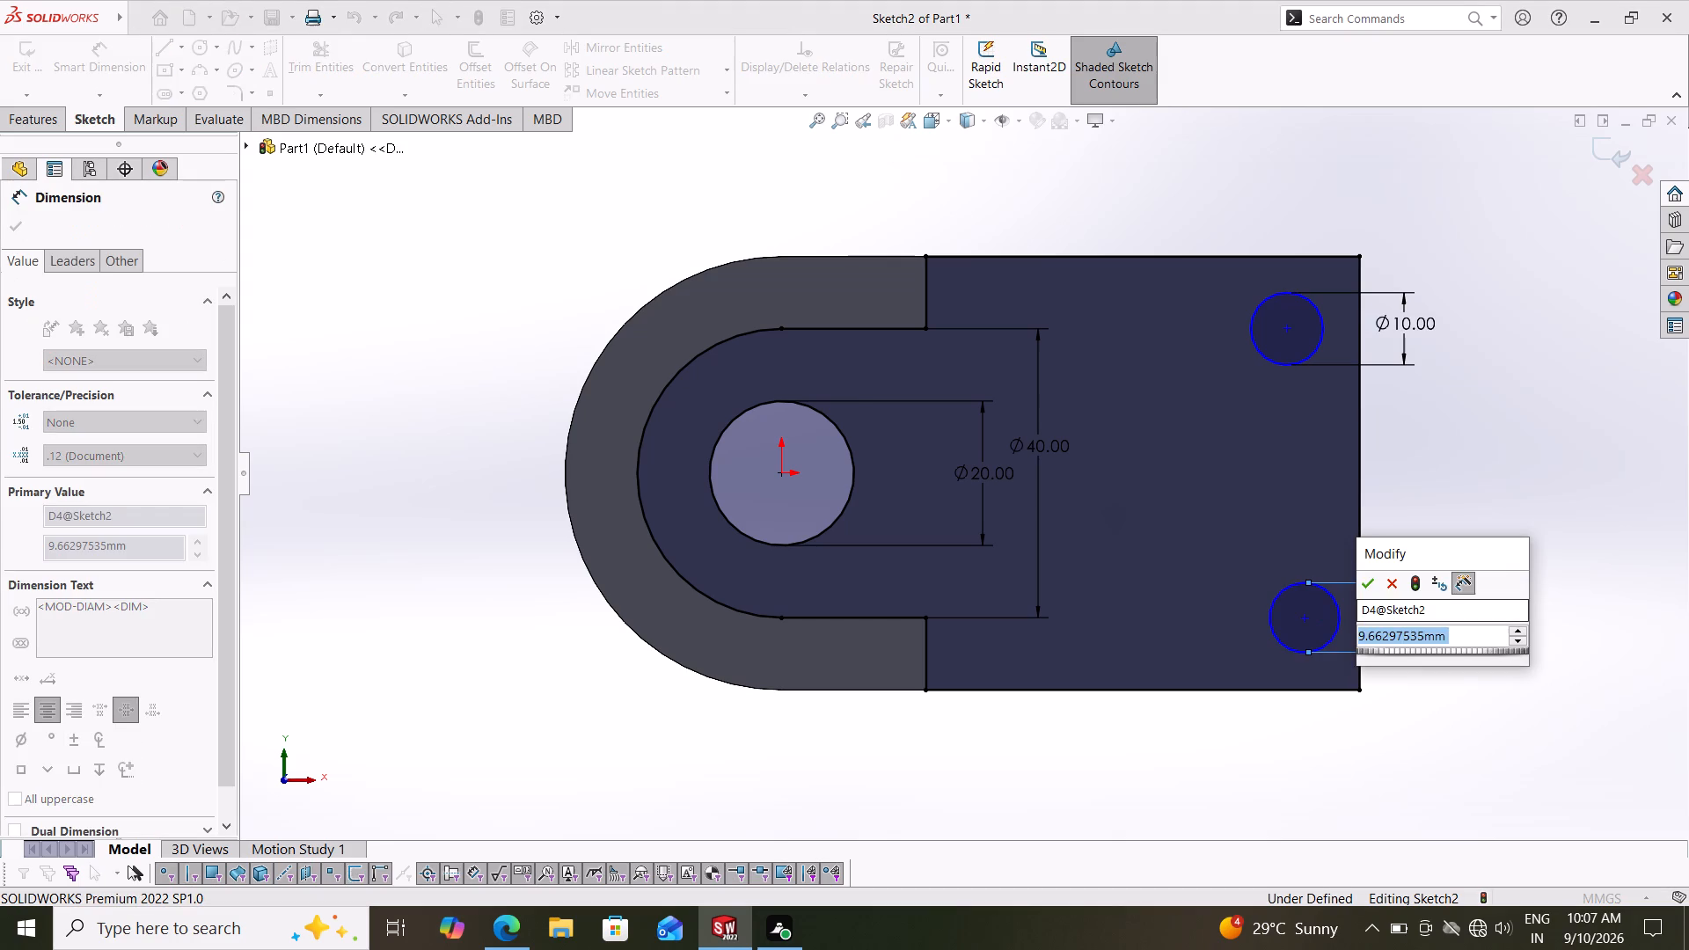
text(10)
key(Return)
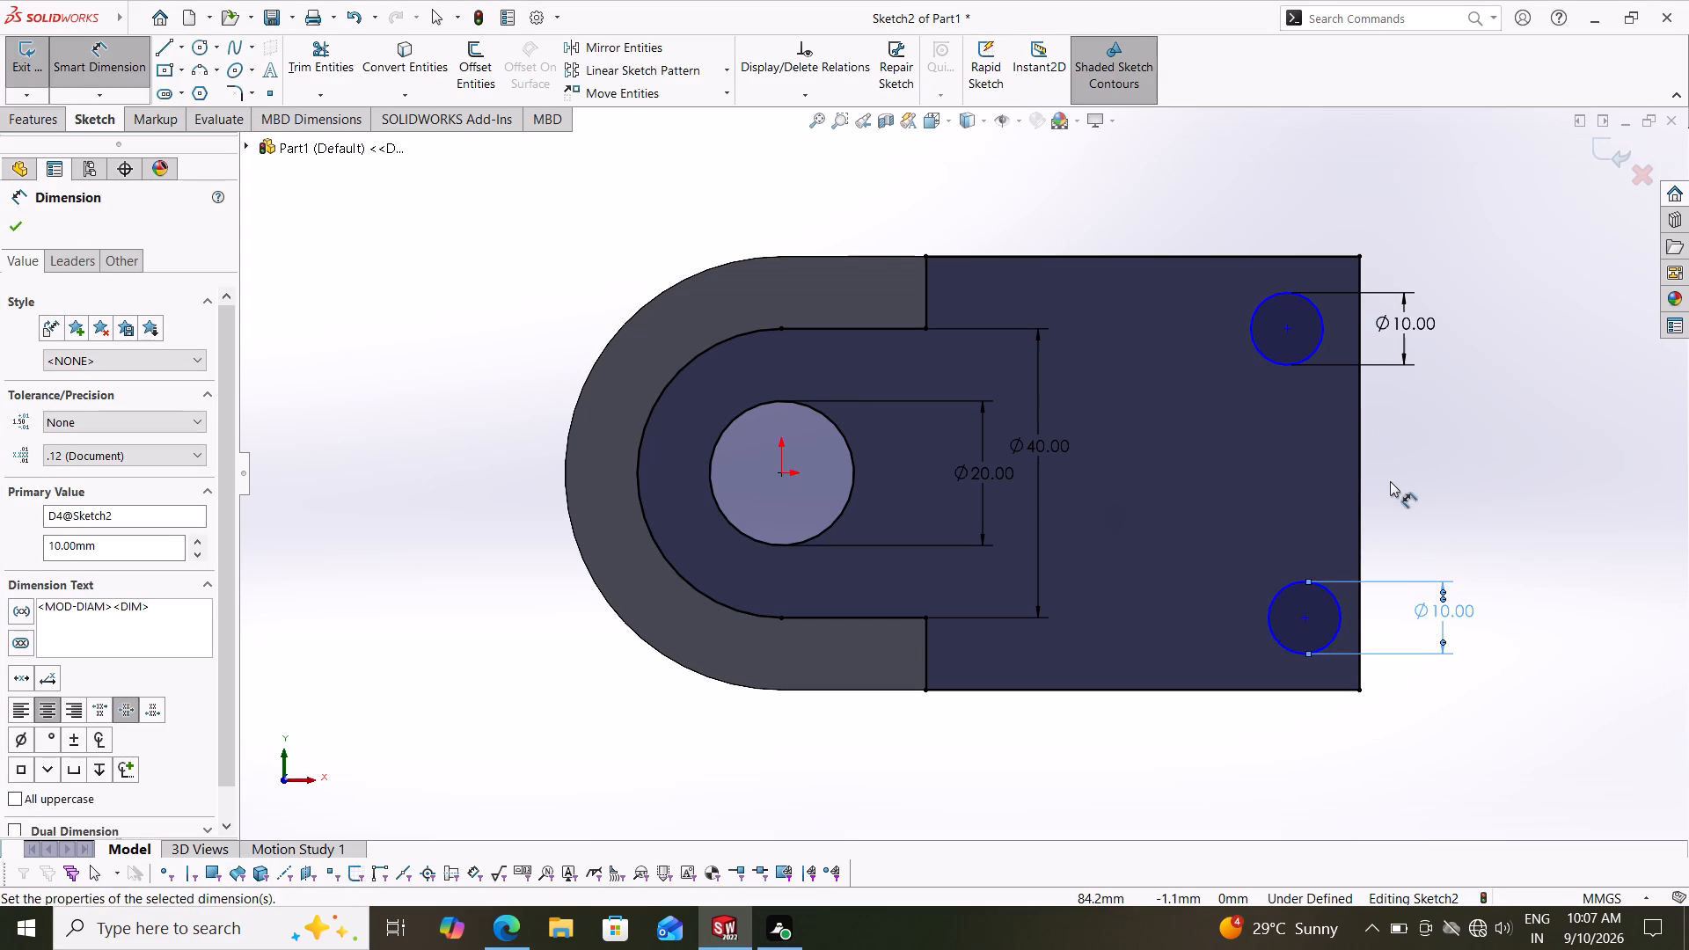
Dimension each small circle's centre 20 mm horizontally from the nearest corner of the profile's square end.
click(1291, 331)
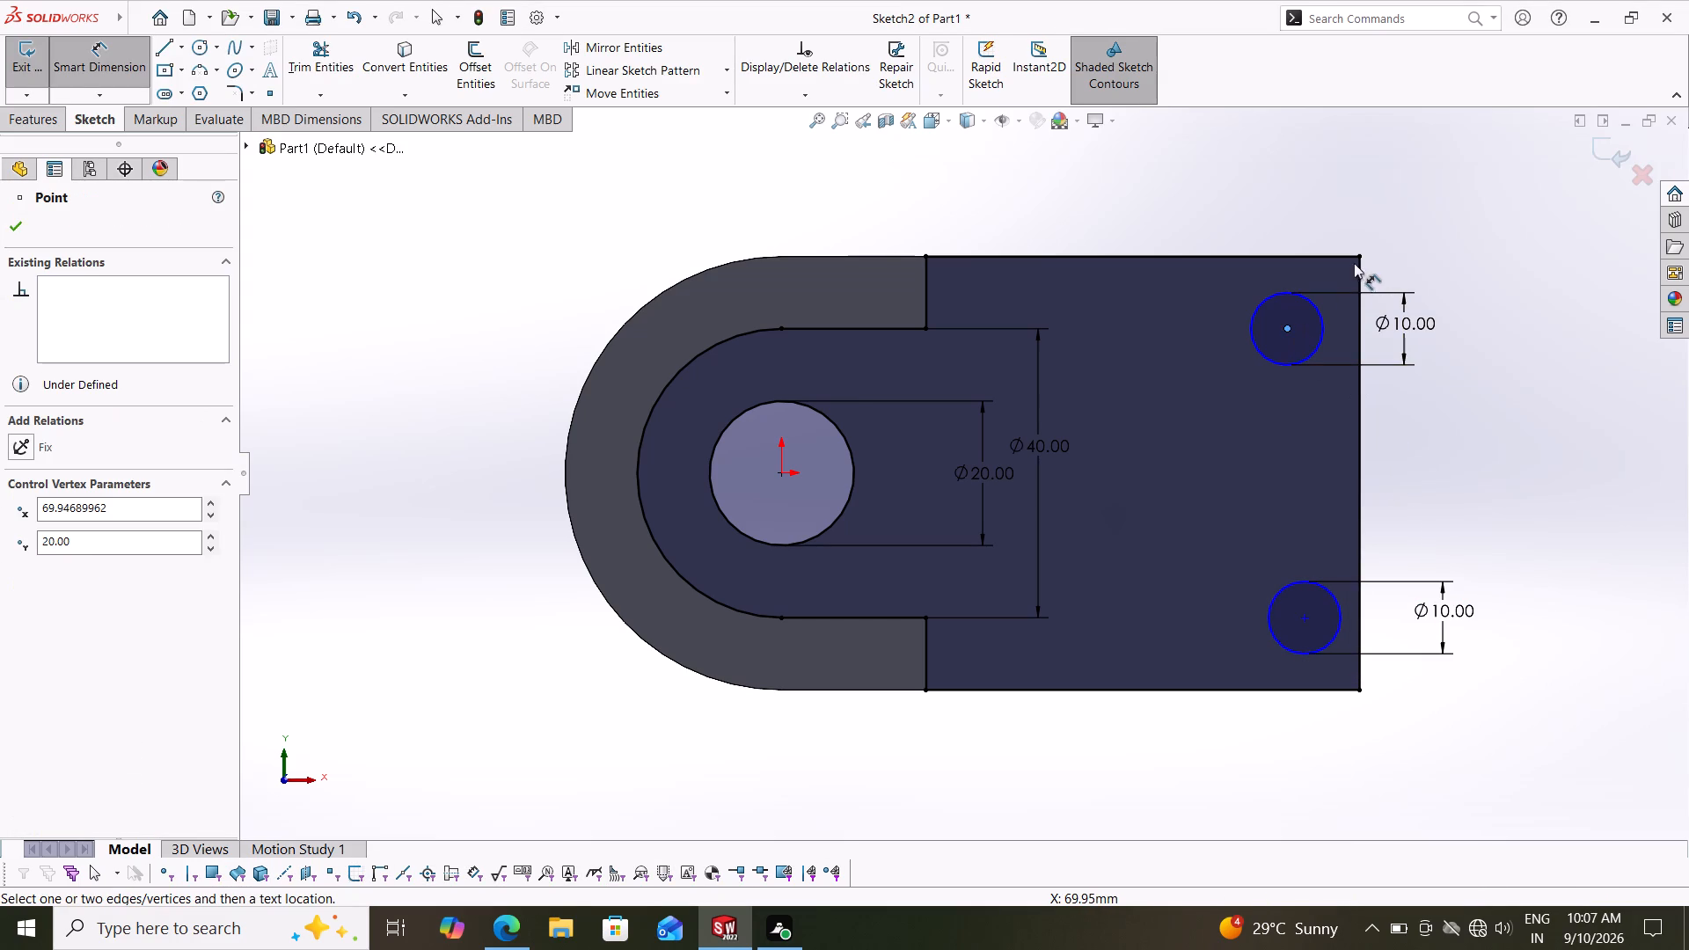
click(1360, 255)
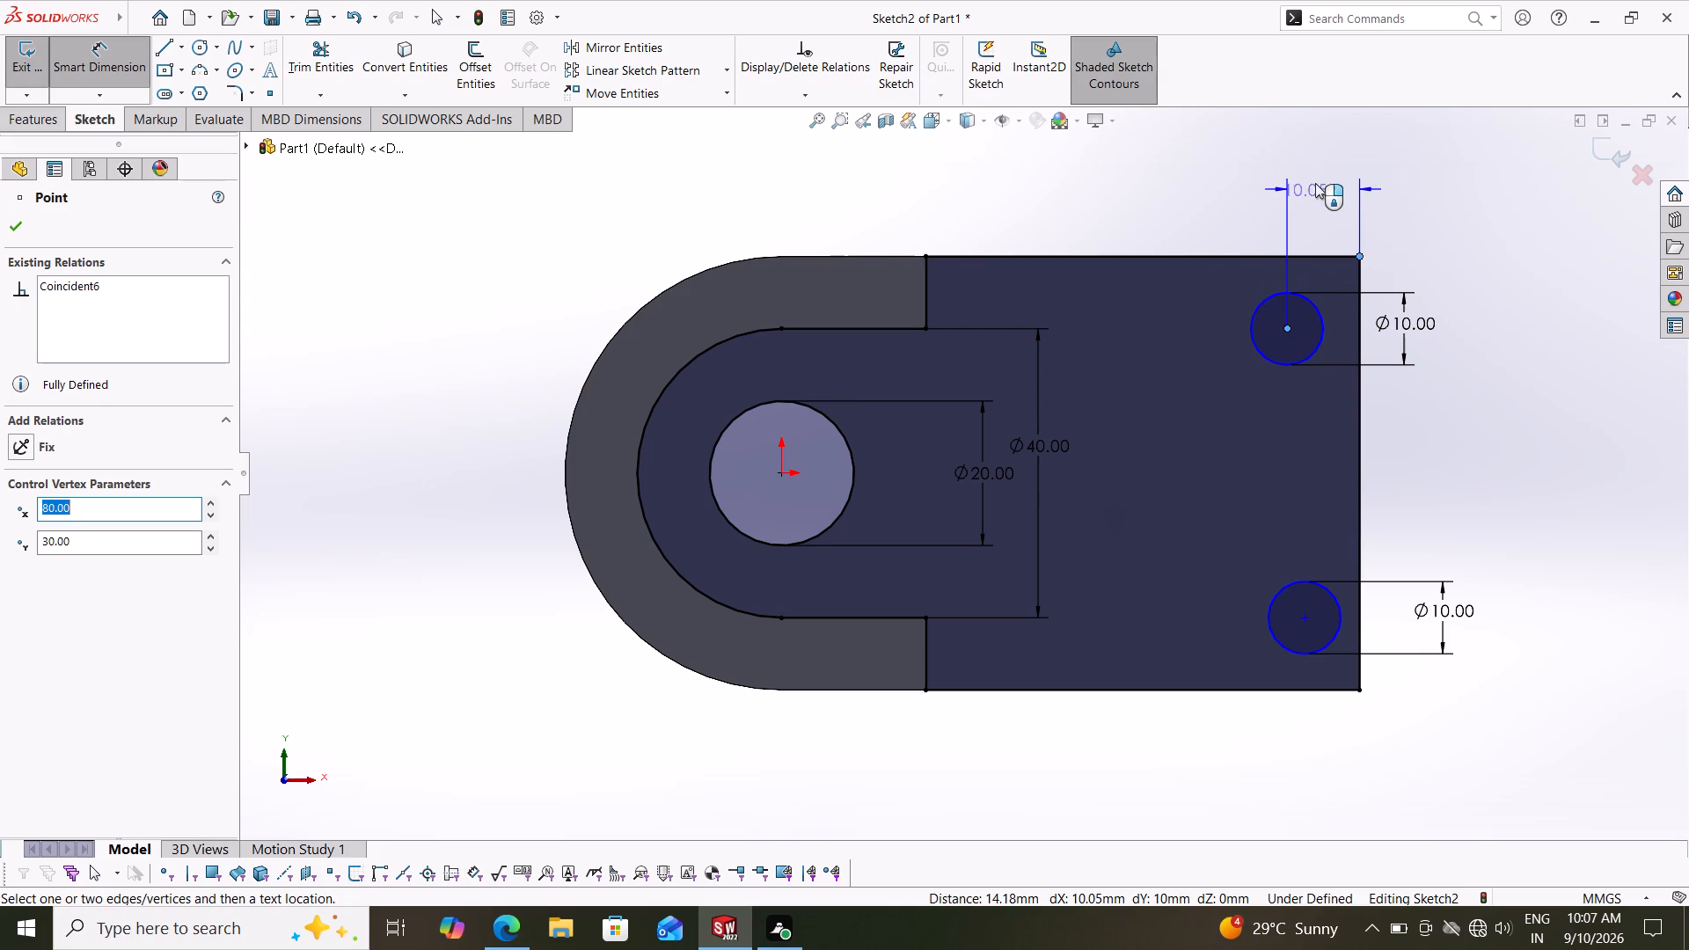
click(1318, 182)
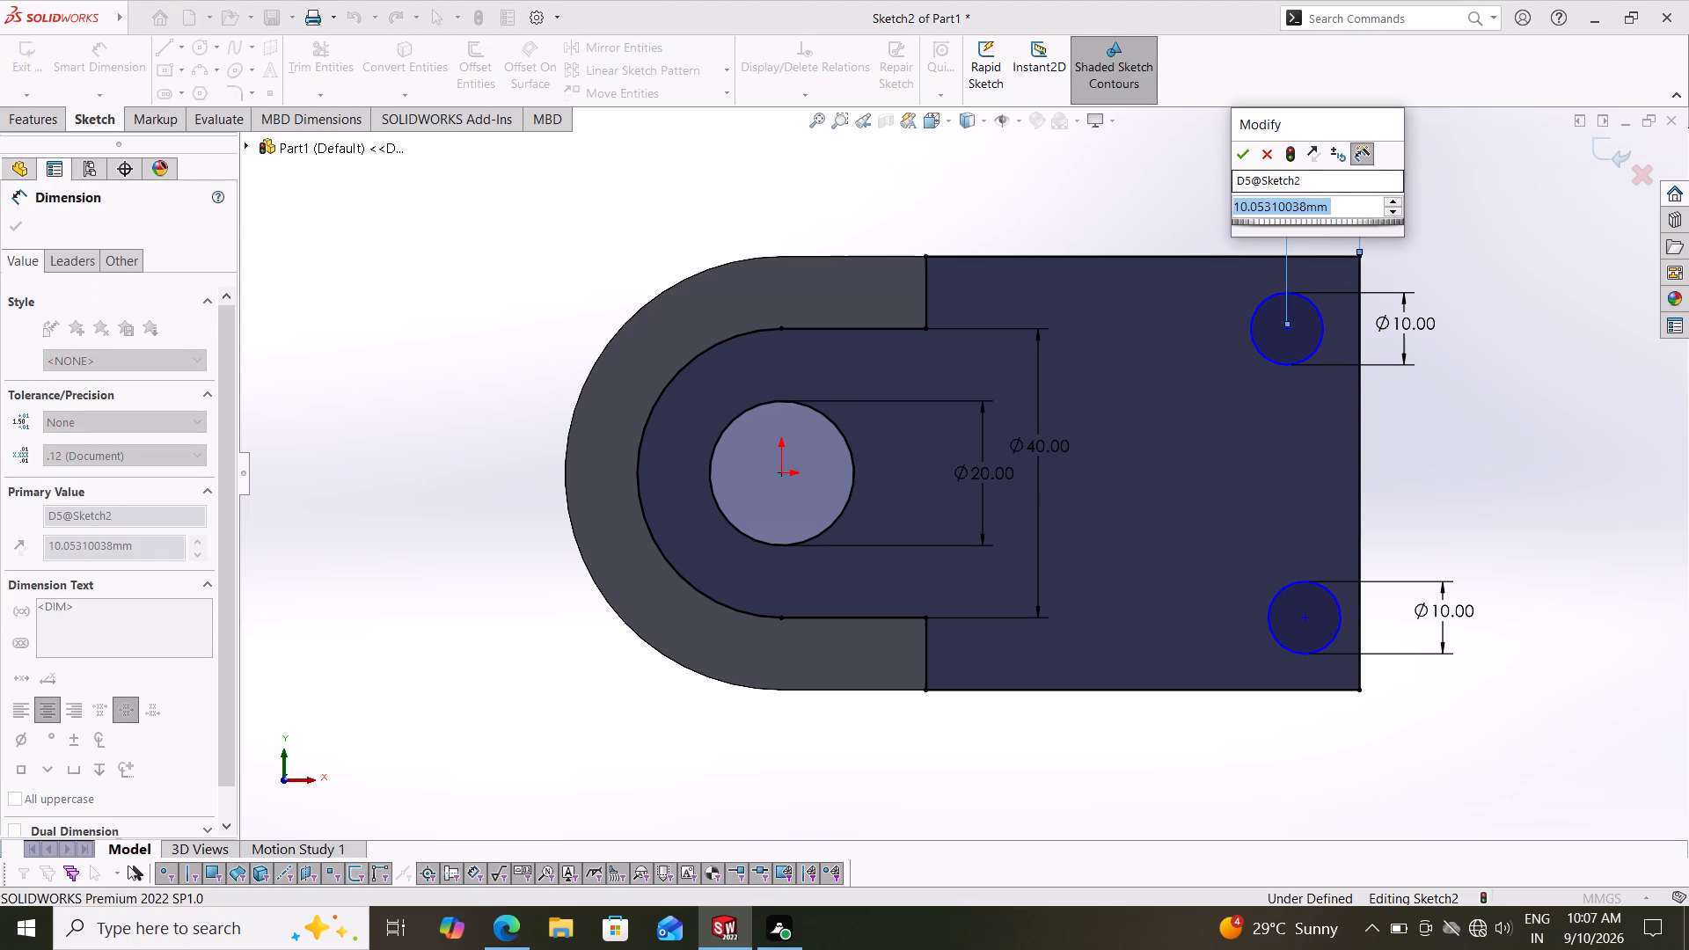
text(20)
key(Return)
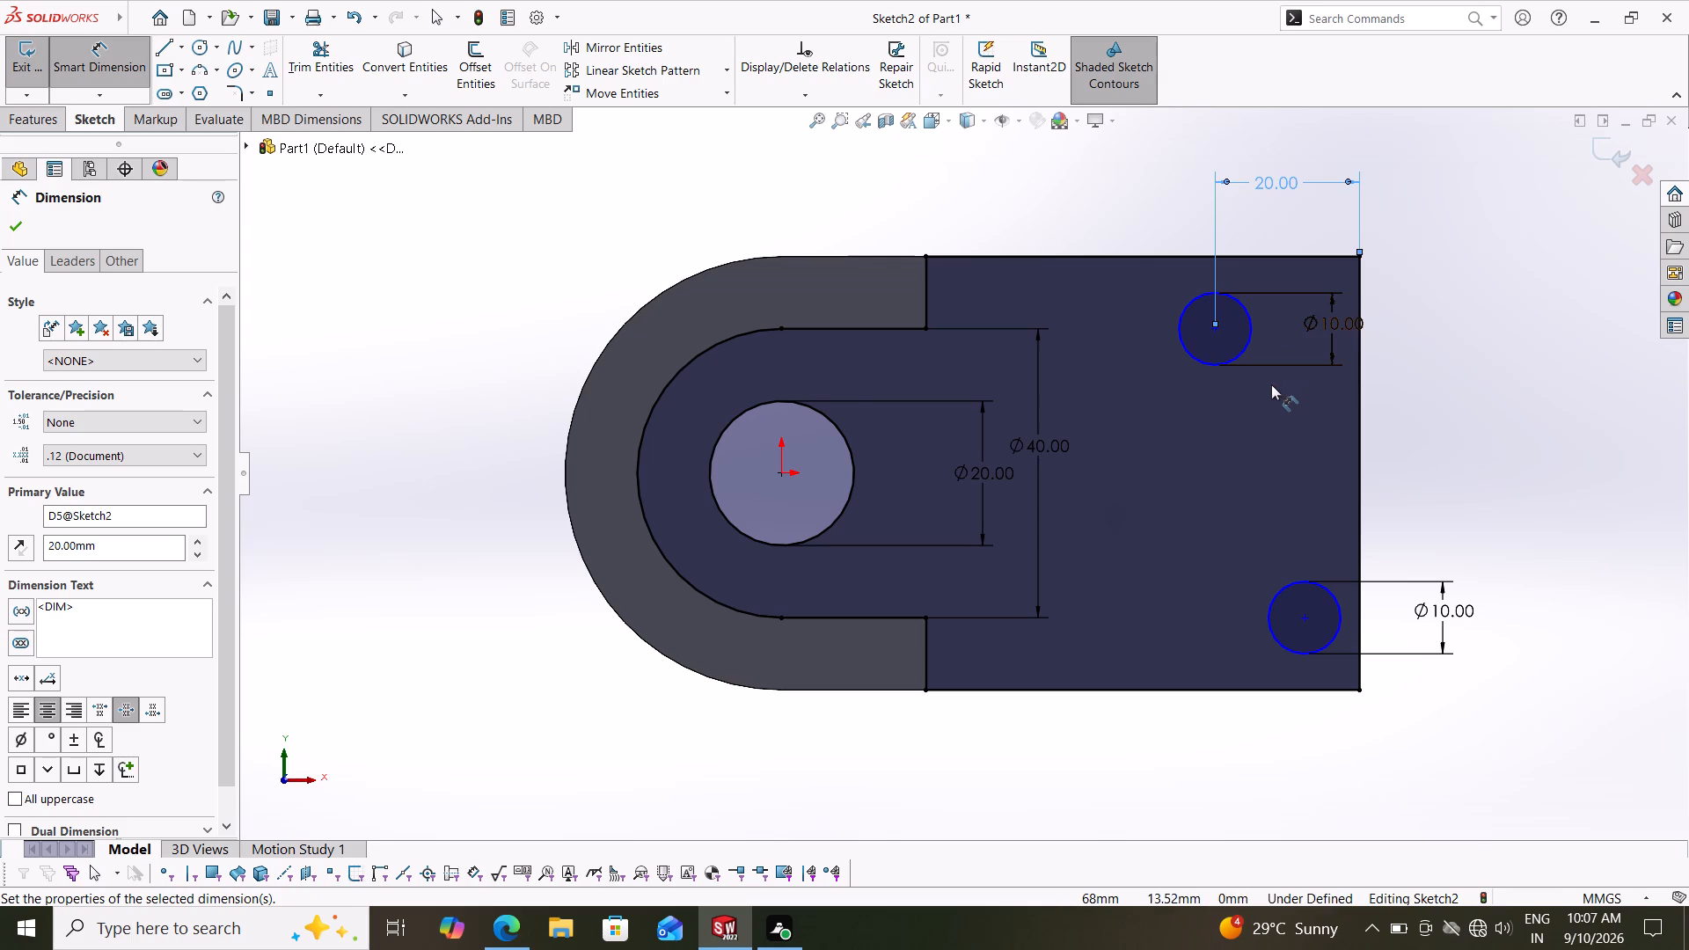
click(1304, 619)
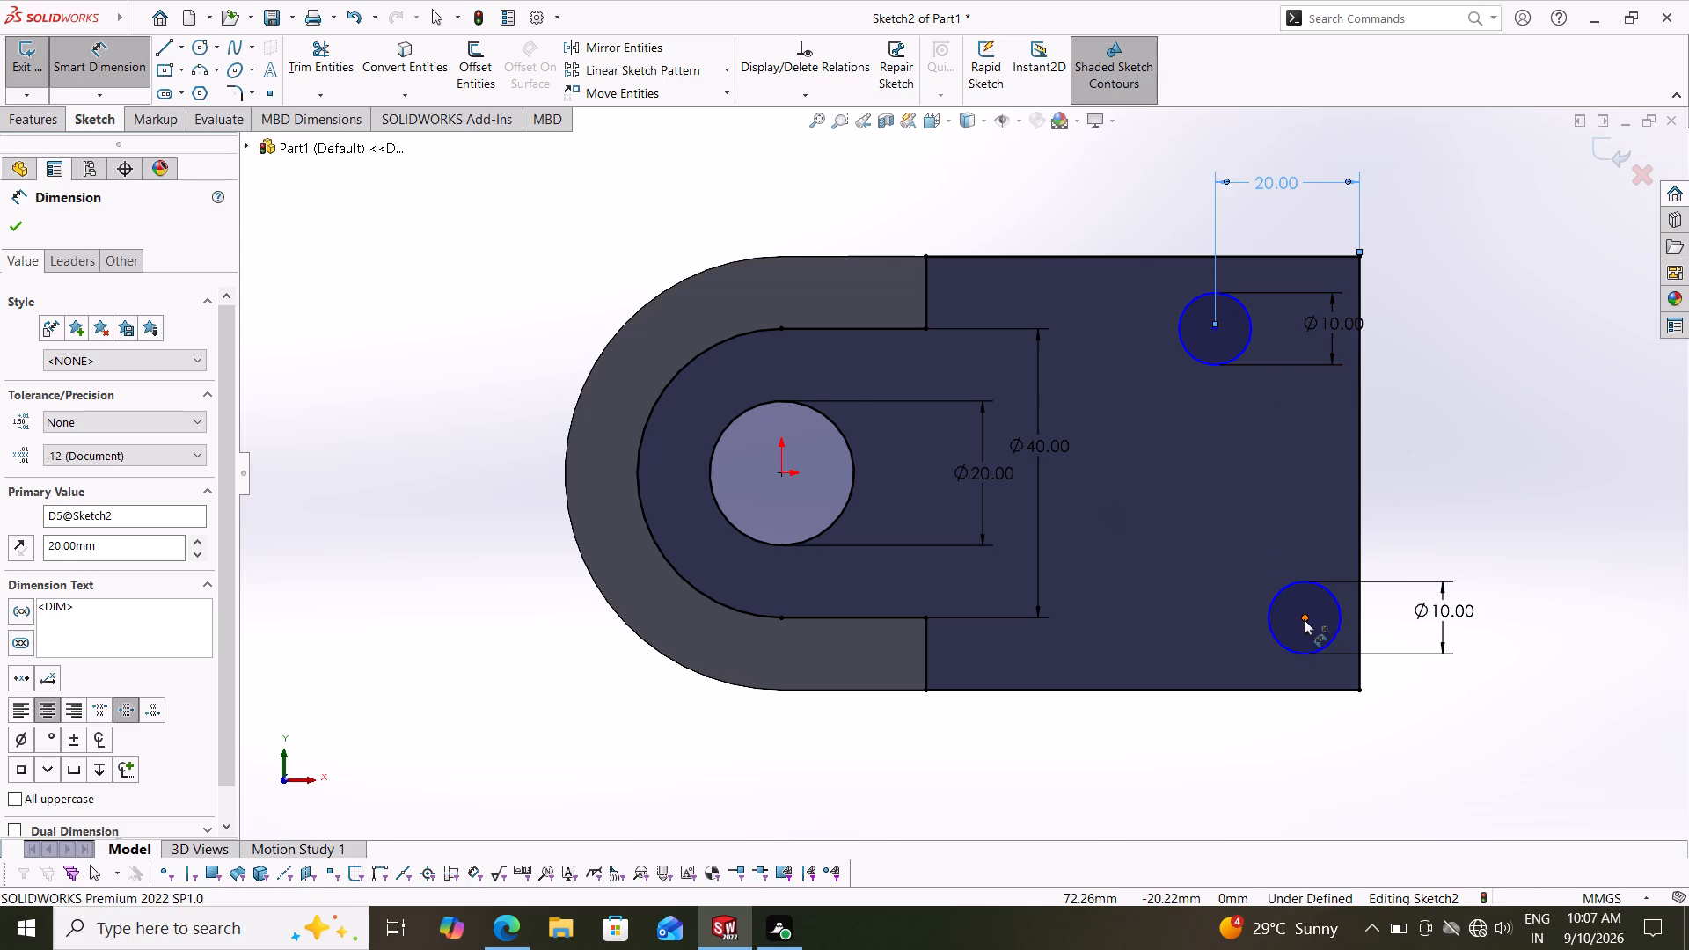
click(1361, 693)
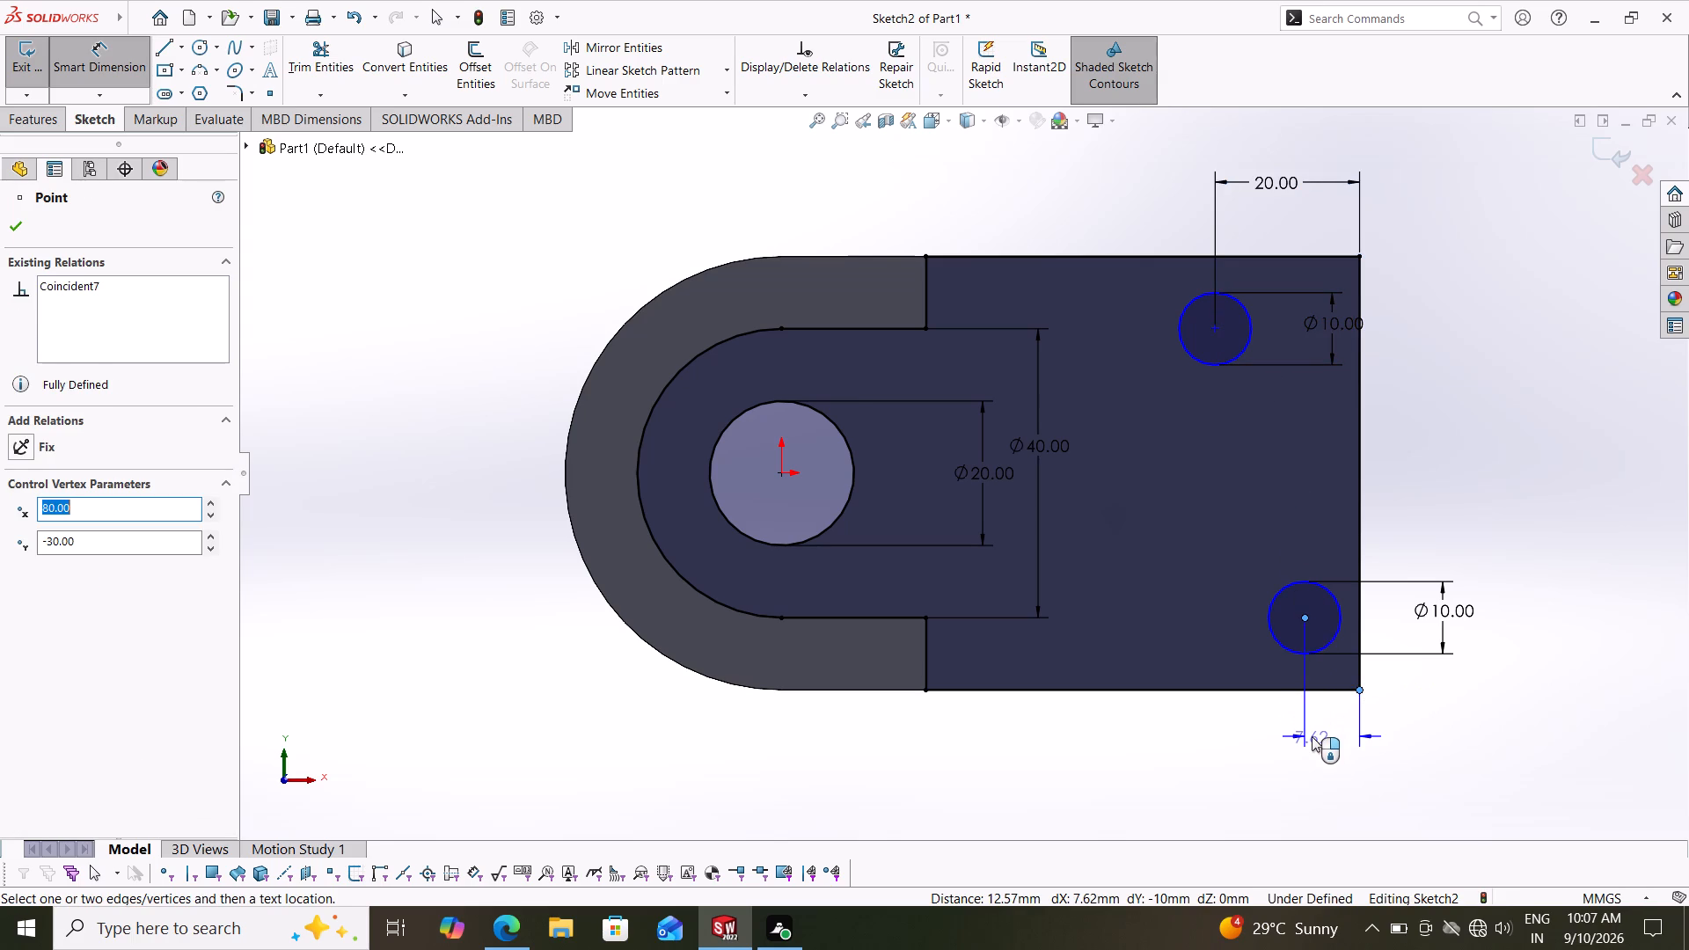
click(1312, 736)
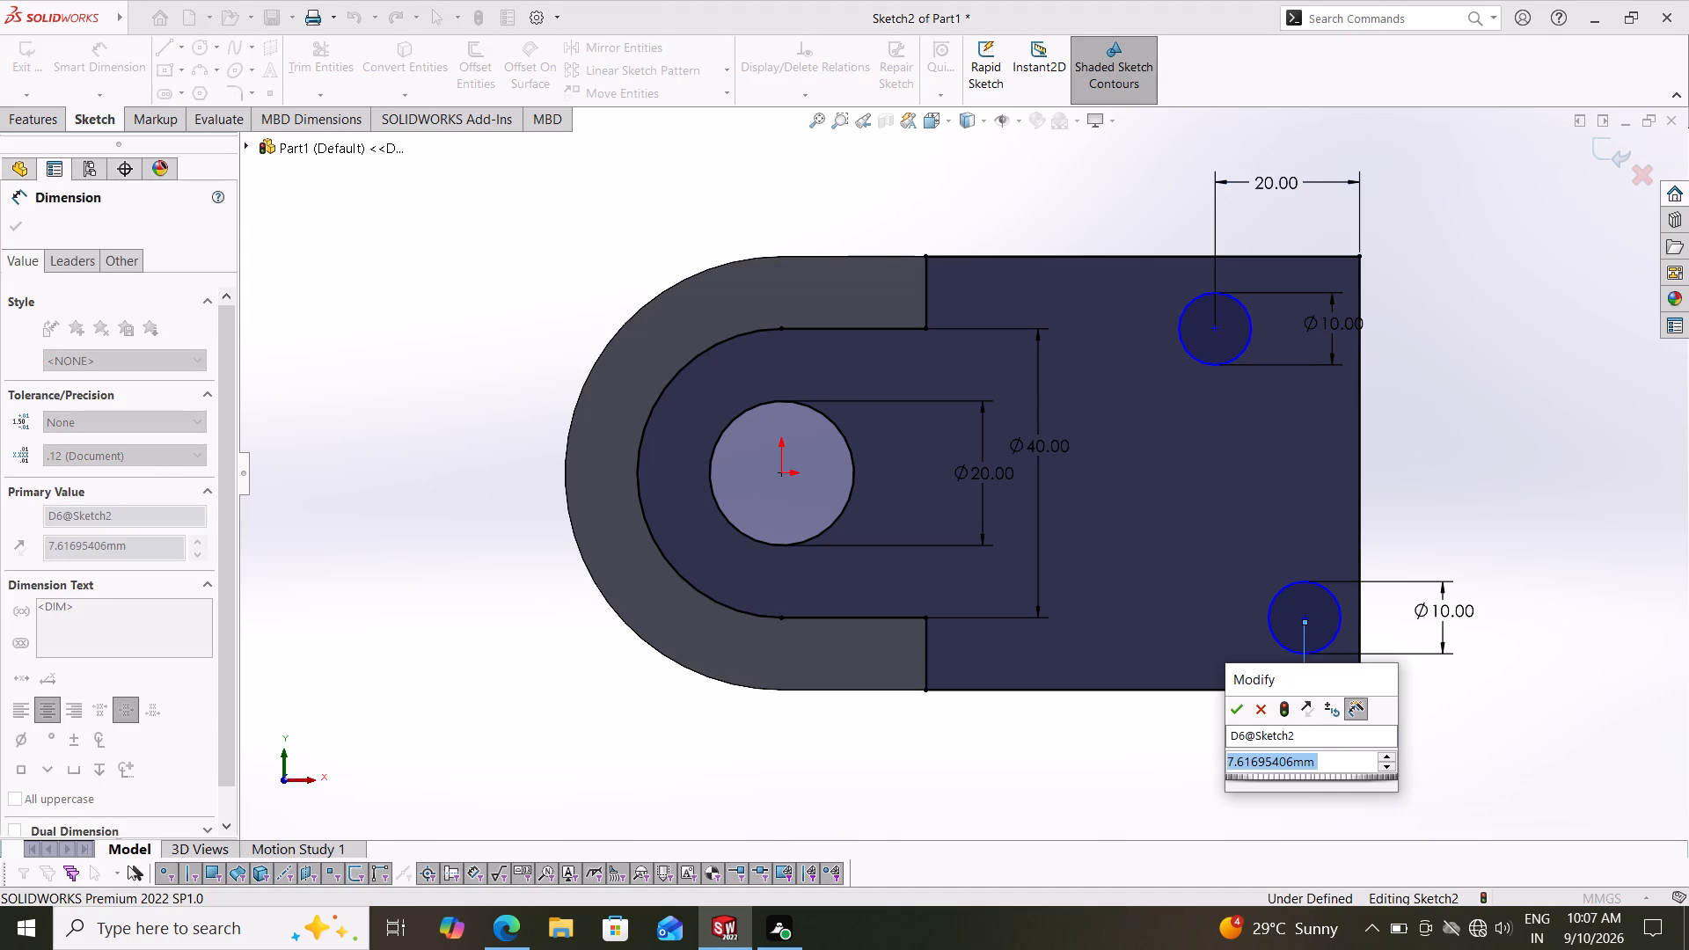
text(20)
key(Return)
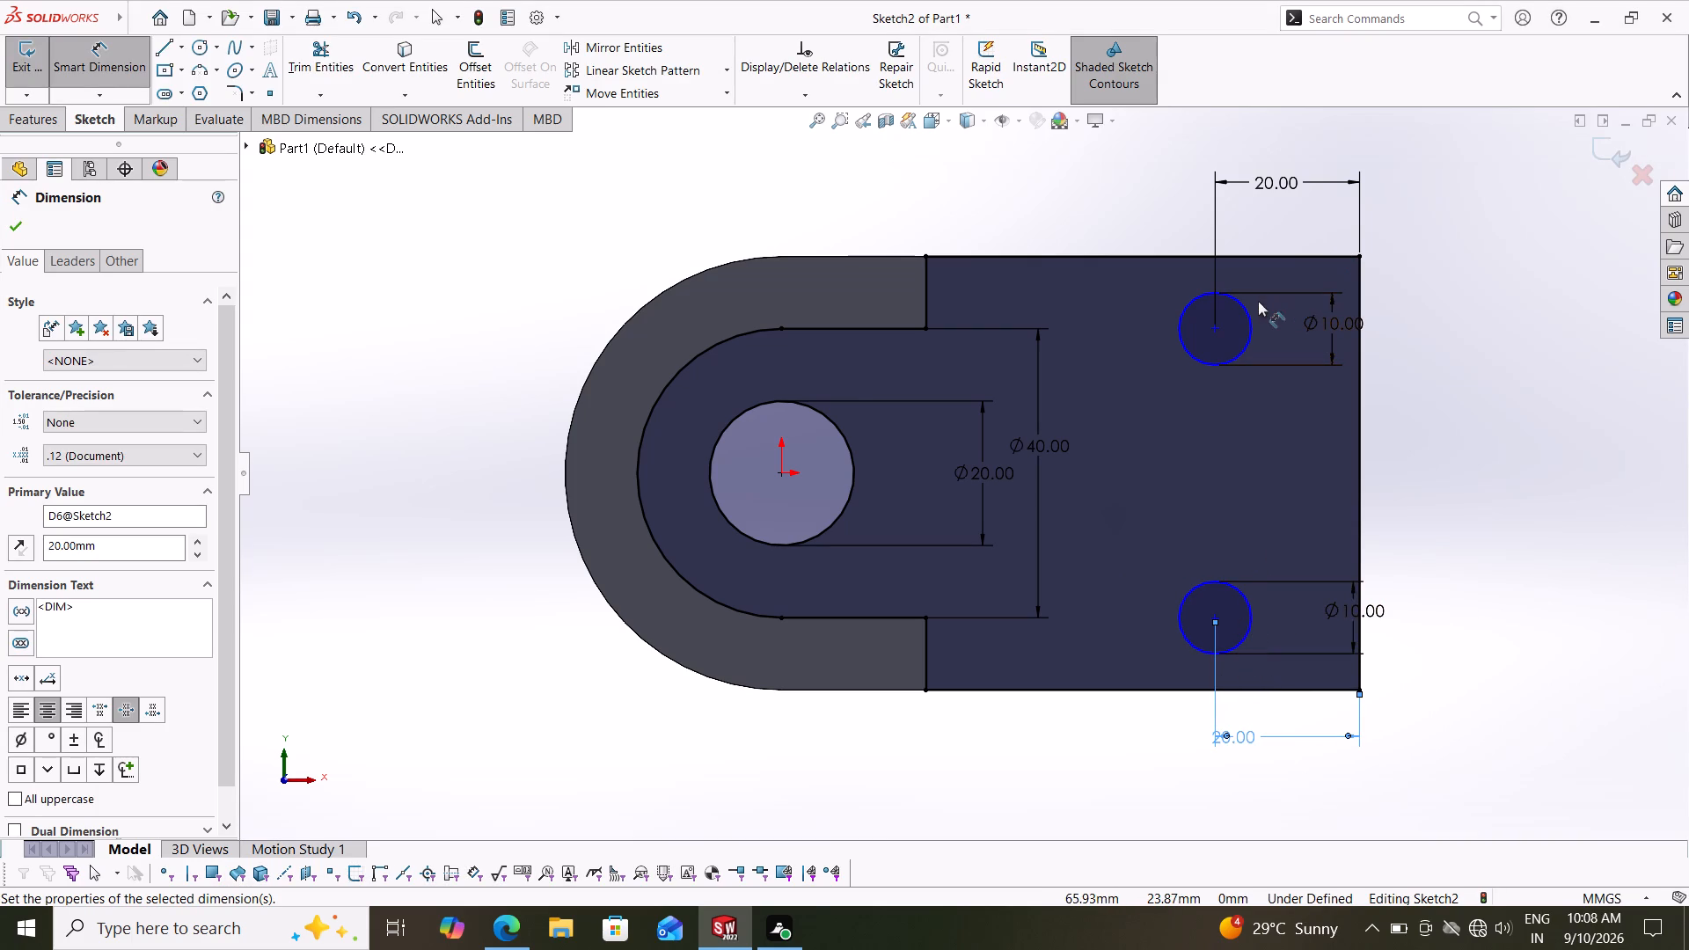
Dimension the upper circle's centre 10 mm from the profile's top edge and the lower circle's centre 10 mm from its bottom edge.
click(1220, 330)
click(1223, 256)
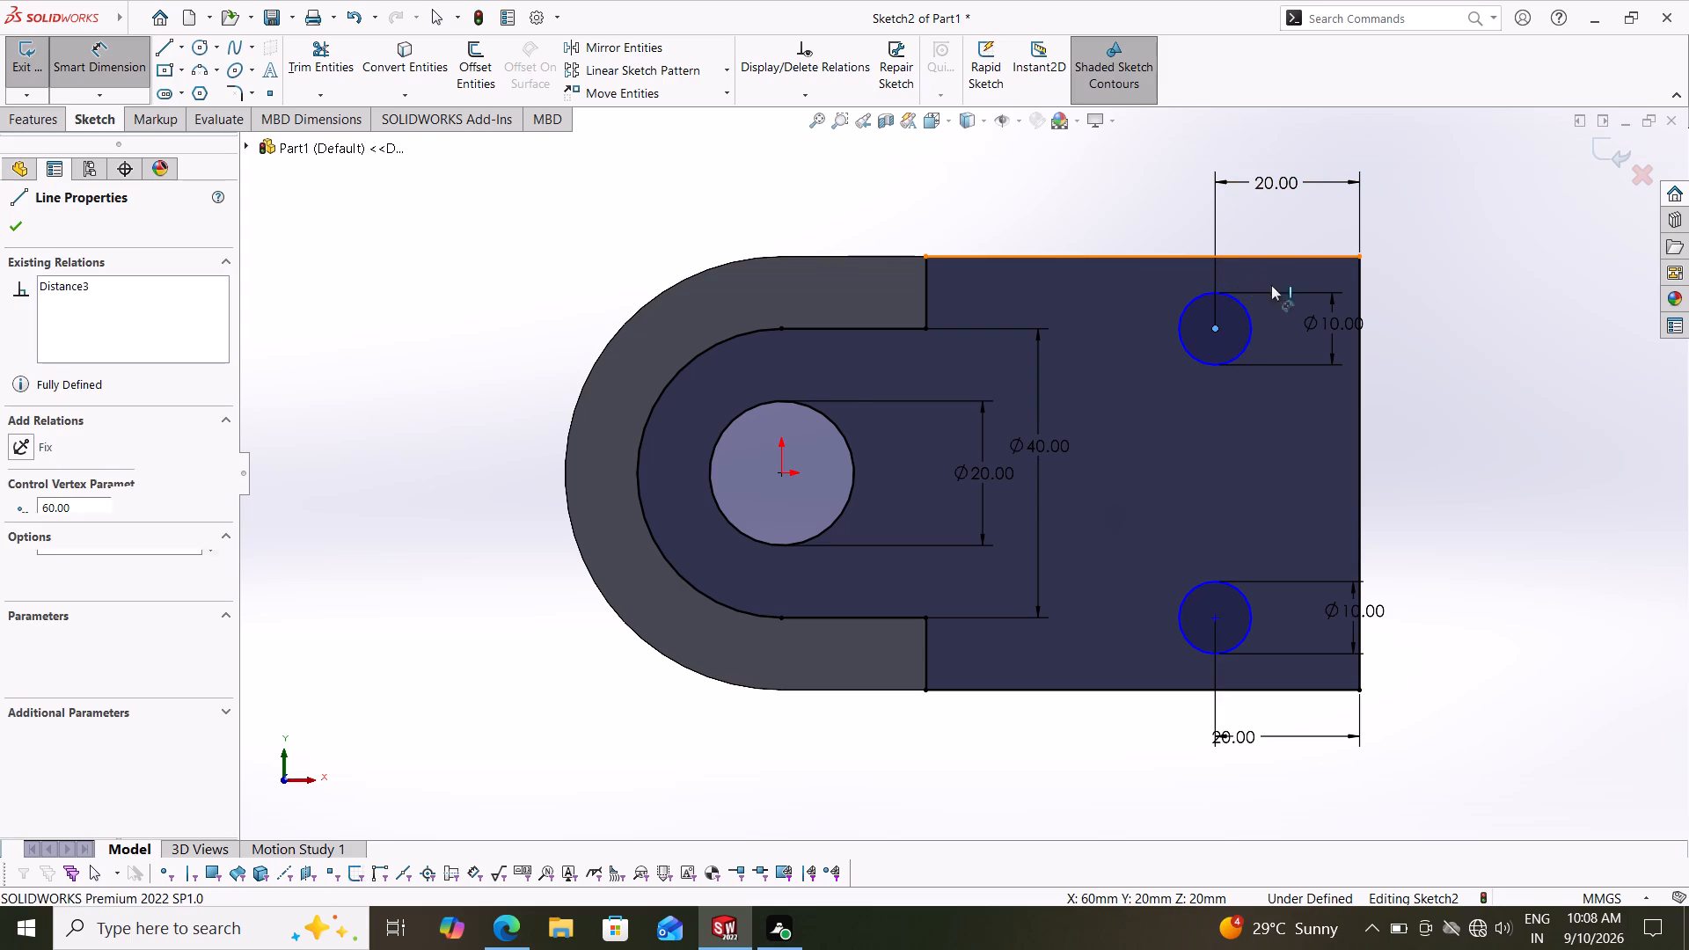
click(1439, 286)
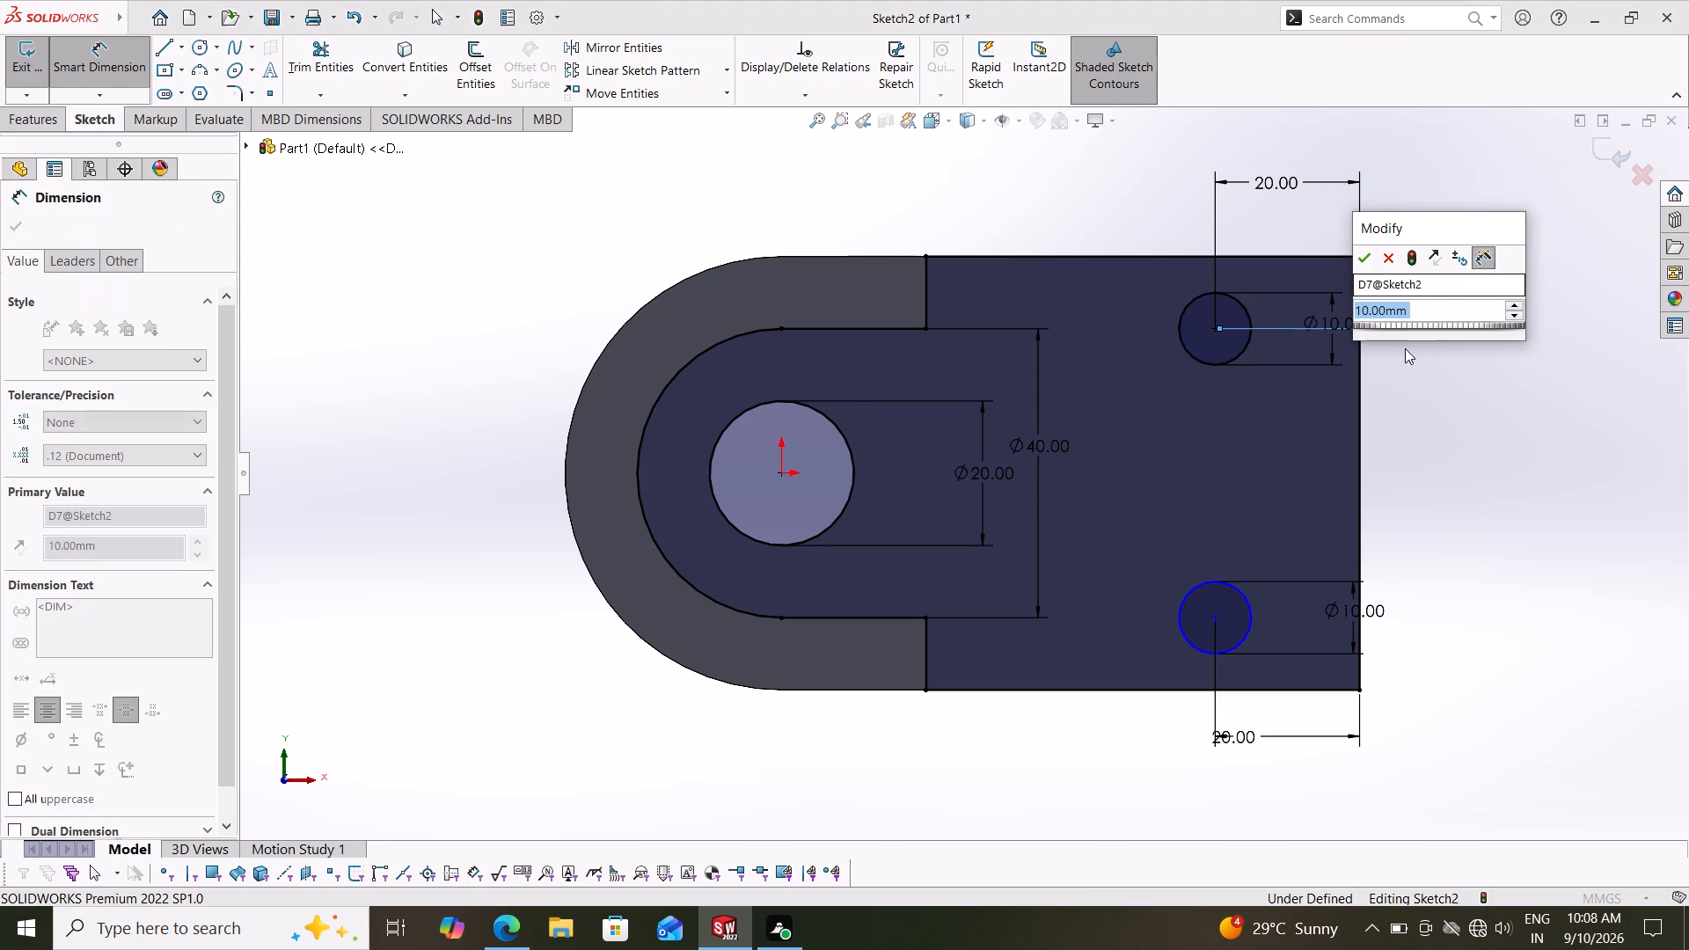
click(1364, 262)
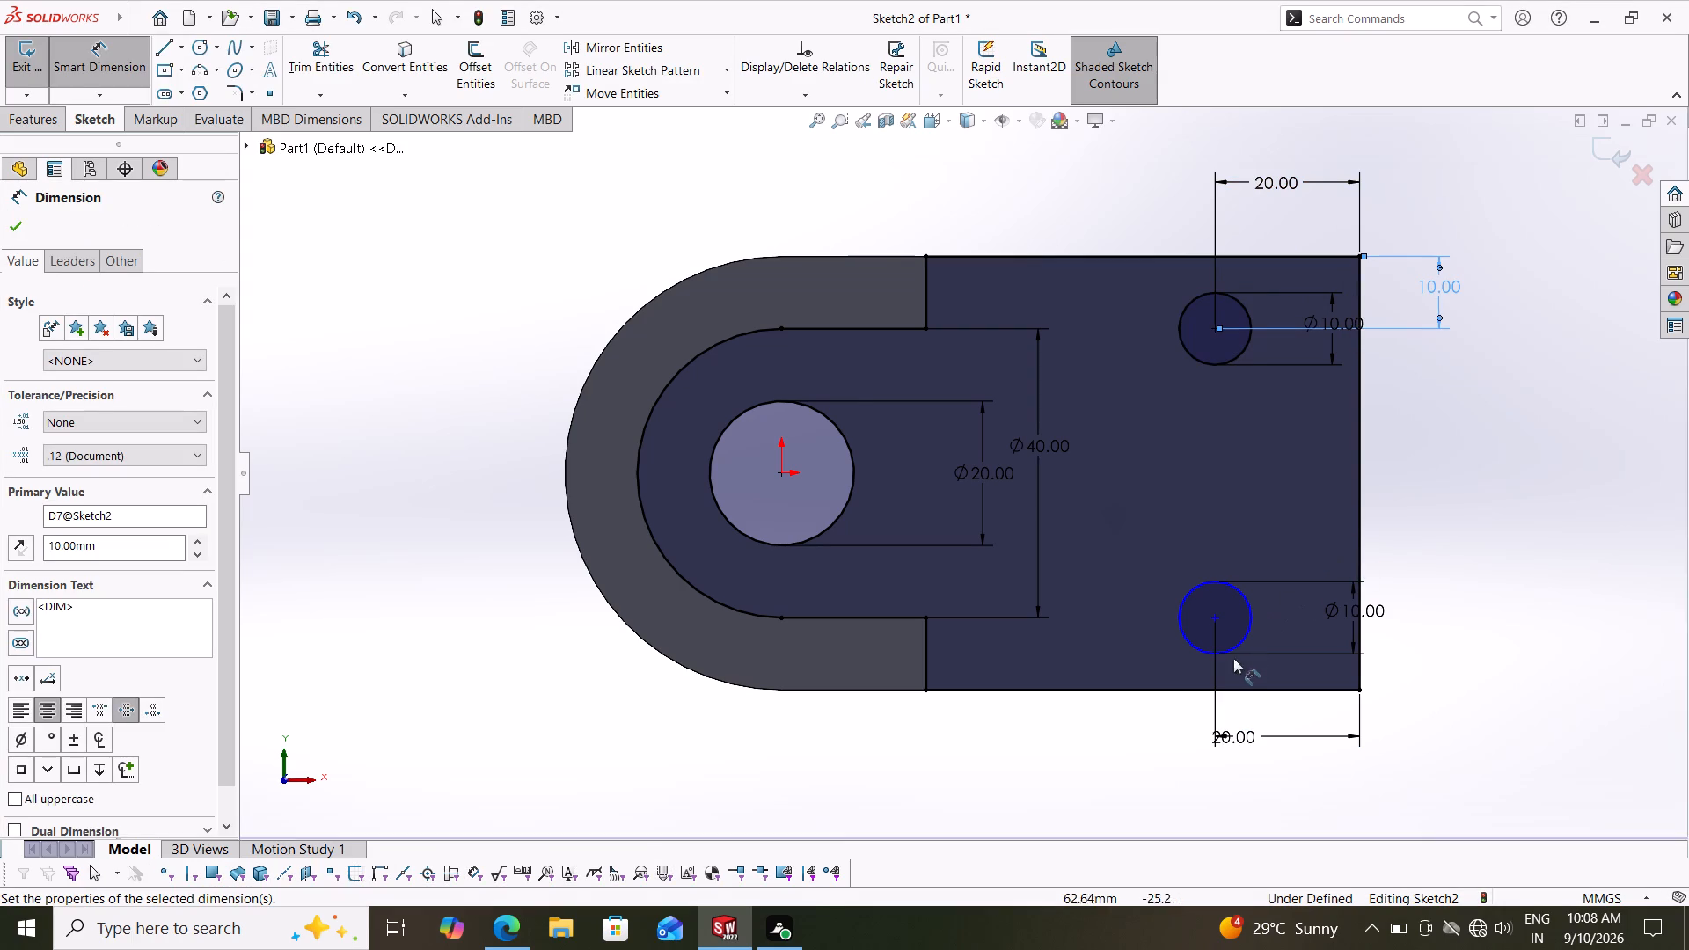
click(1219, 616)
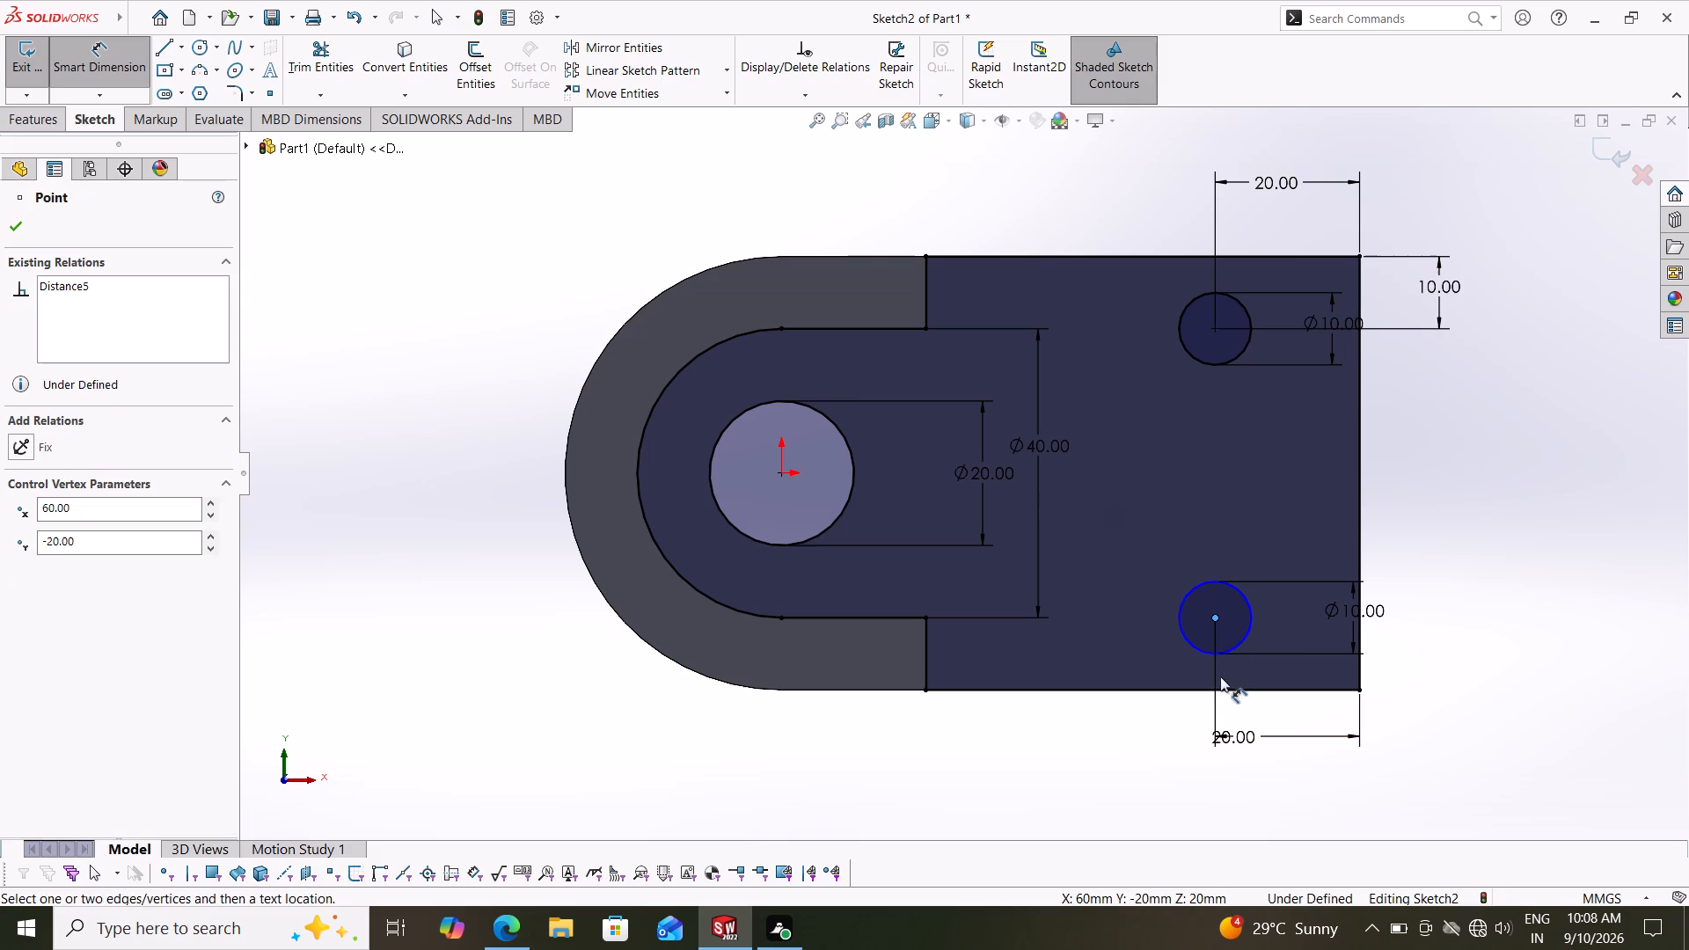
click(1234, 686)
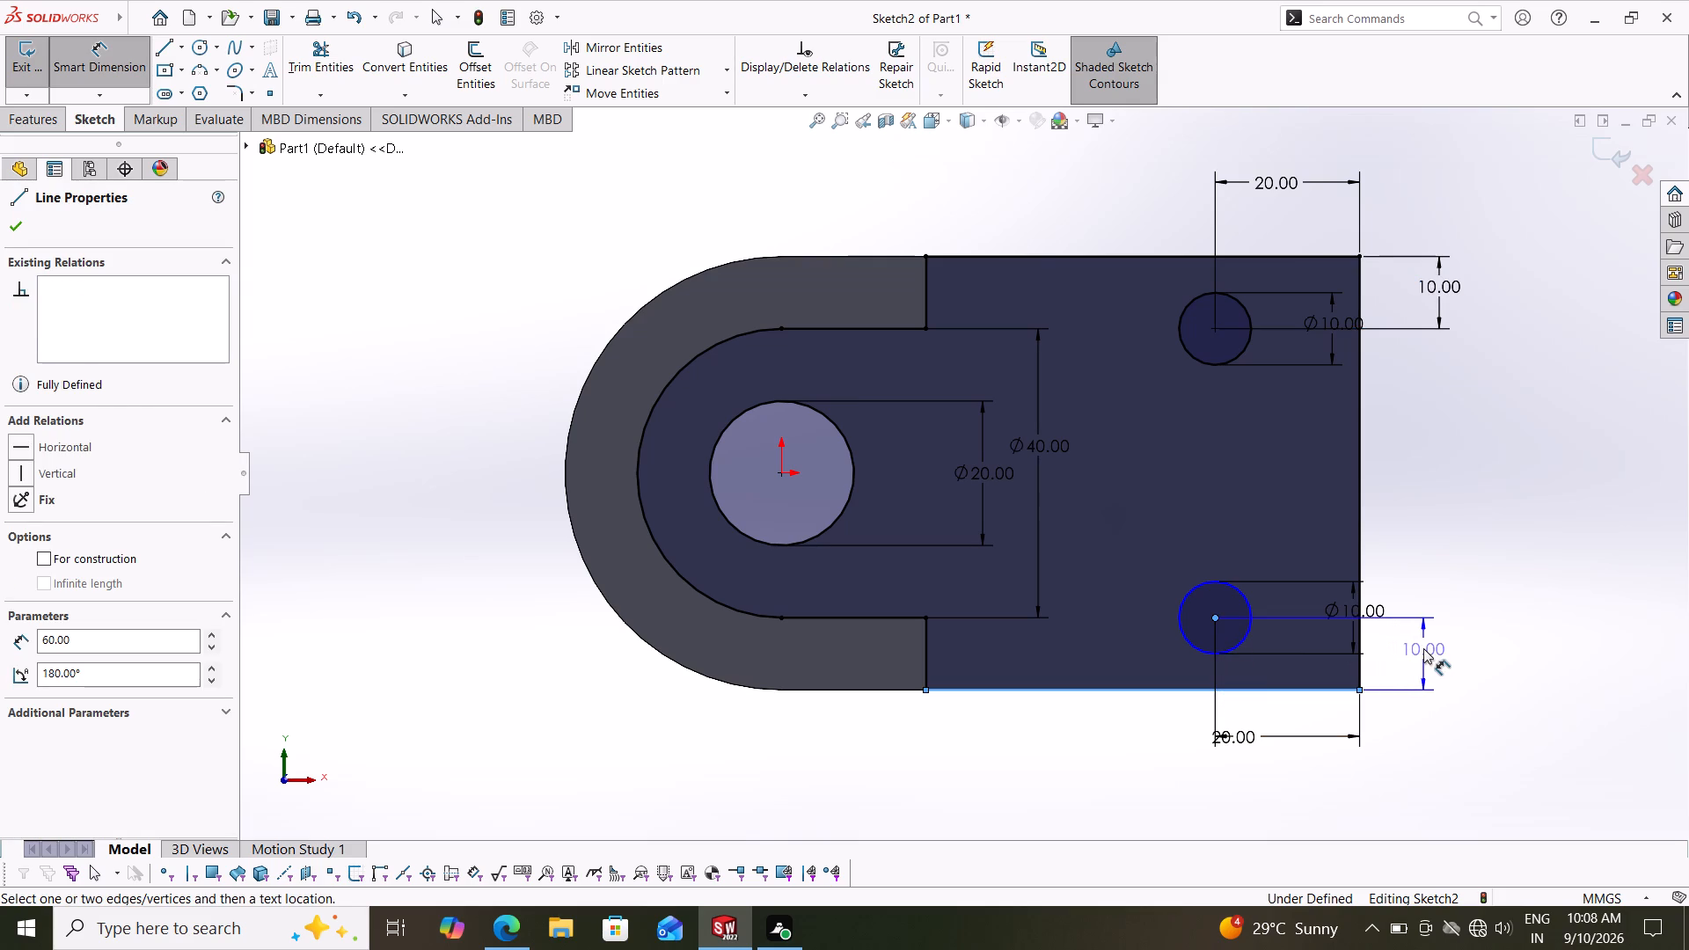
click(1423, 648)
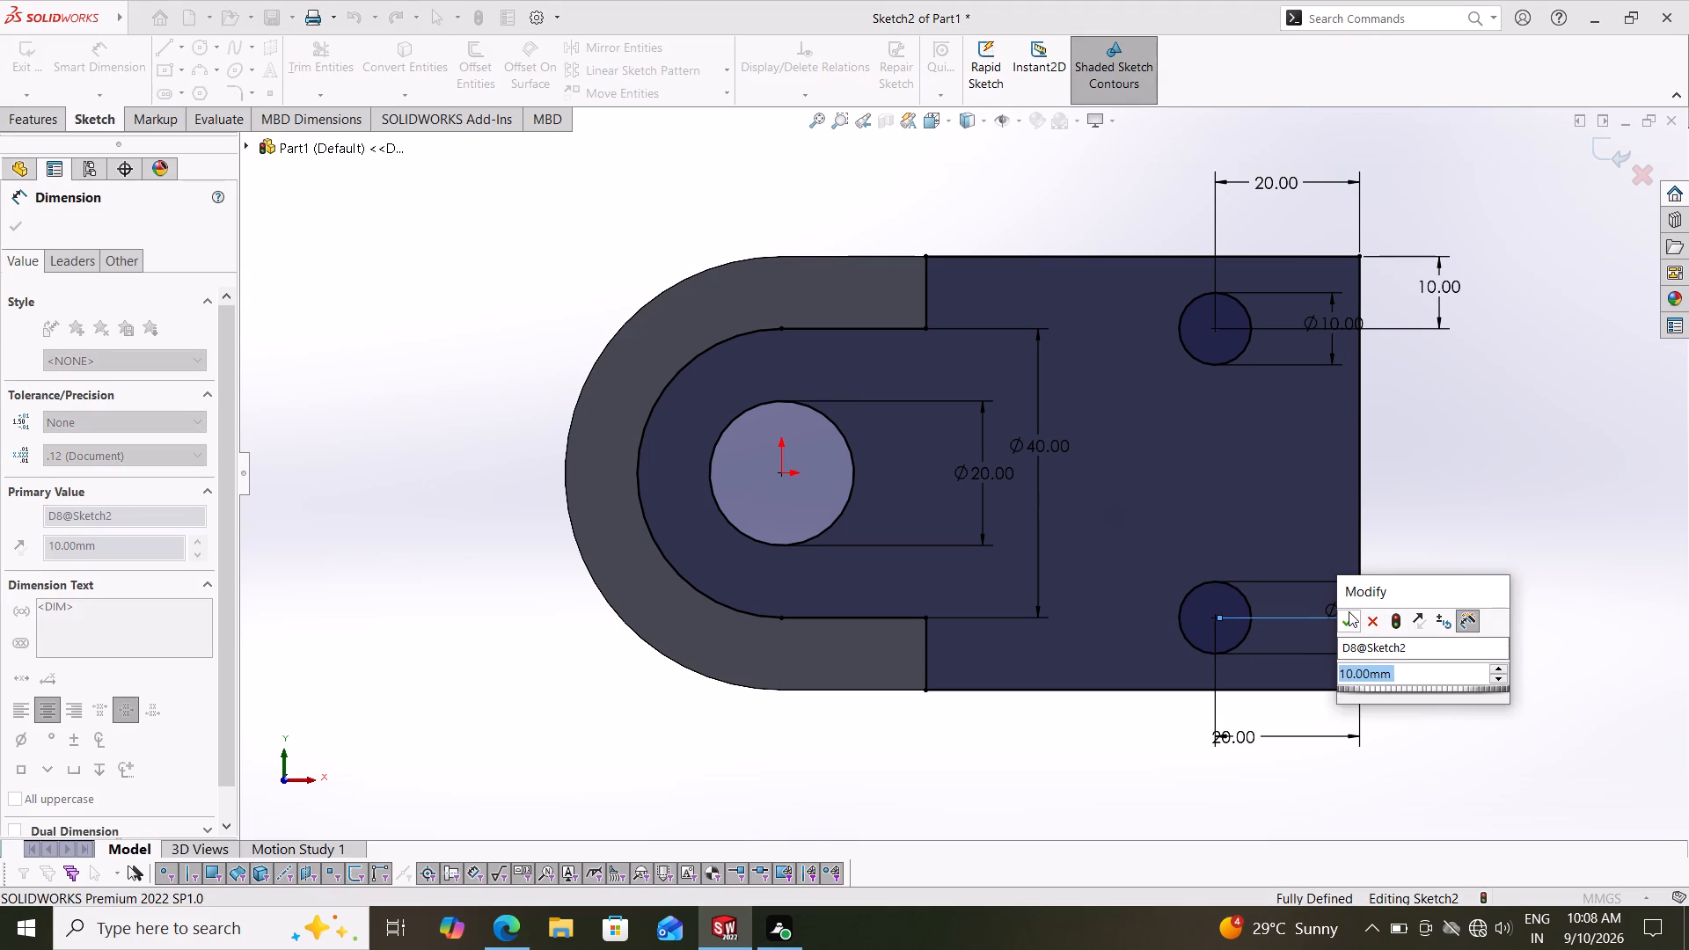
click(1349, 617)
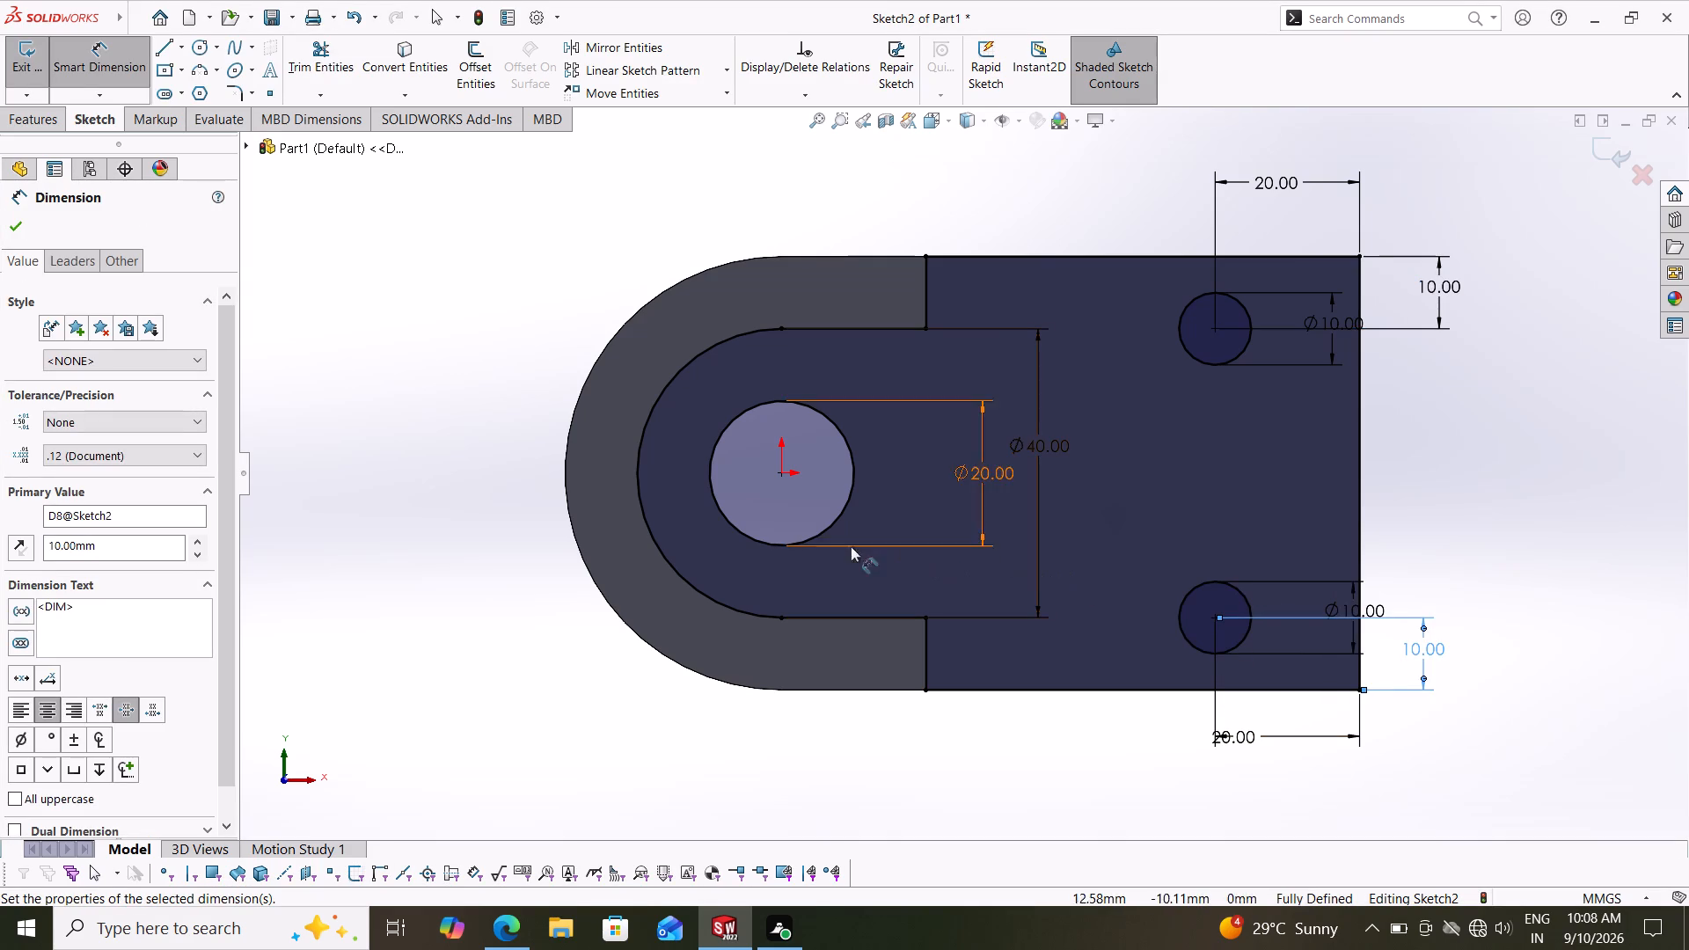
click(9, 227)
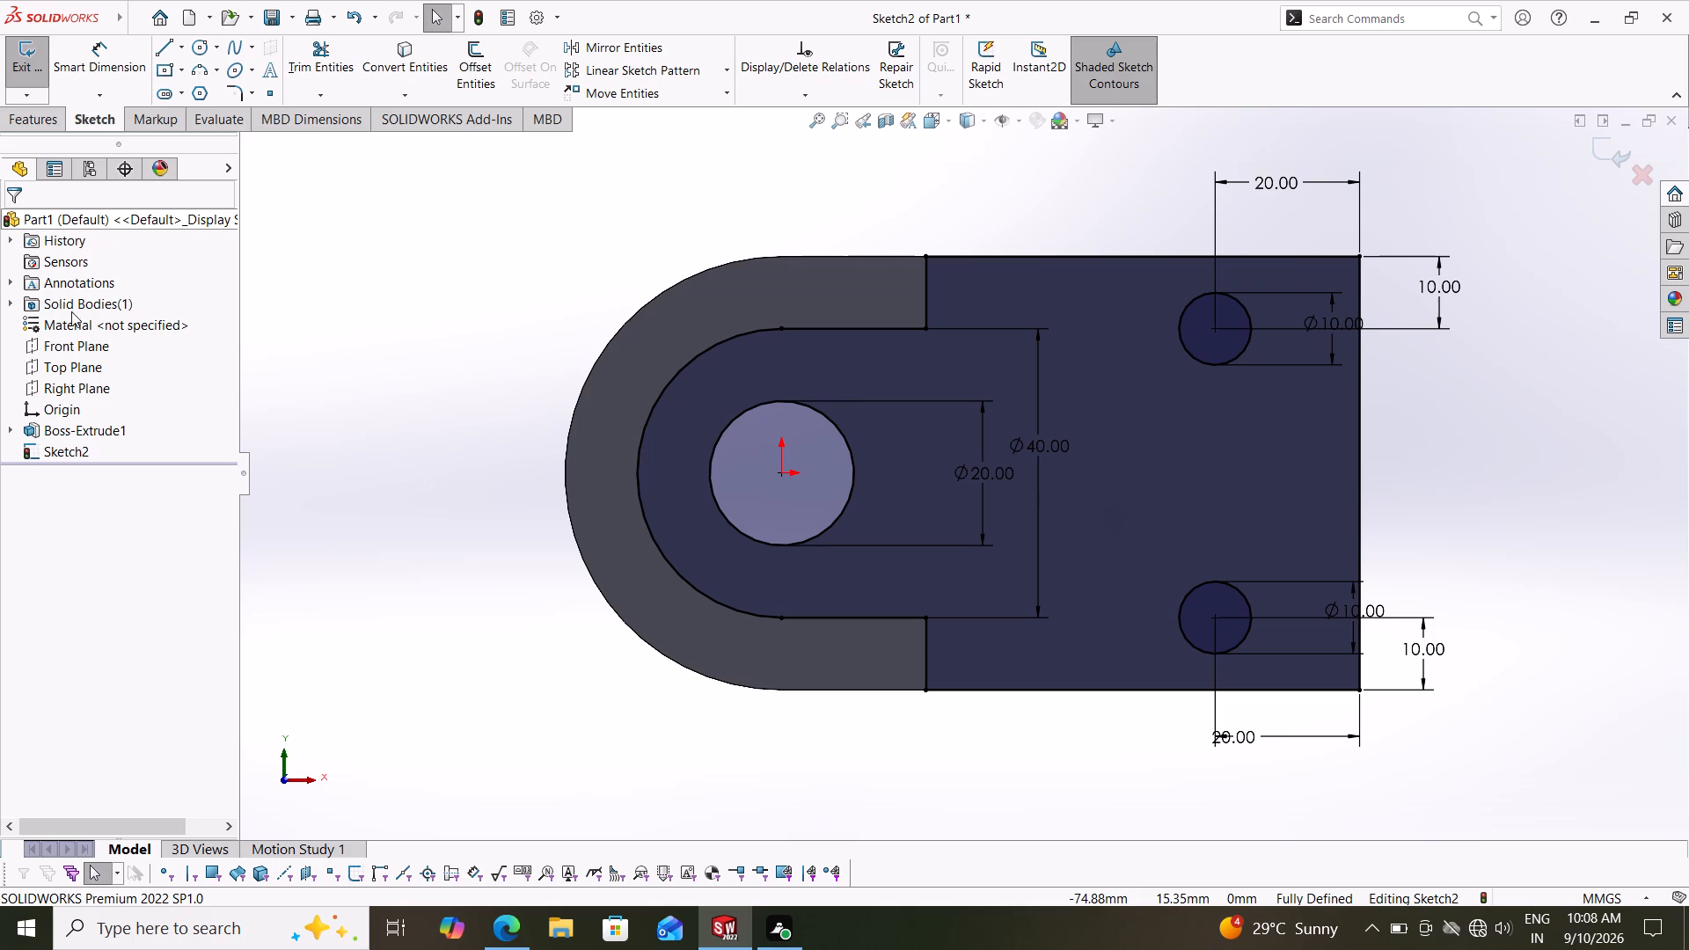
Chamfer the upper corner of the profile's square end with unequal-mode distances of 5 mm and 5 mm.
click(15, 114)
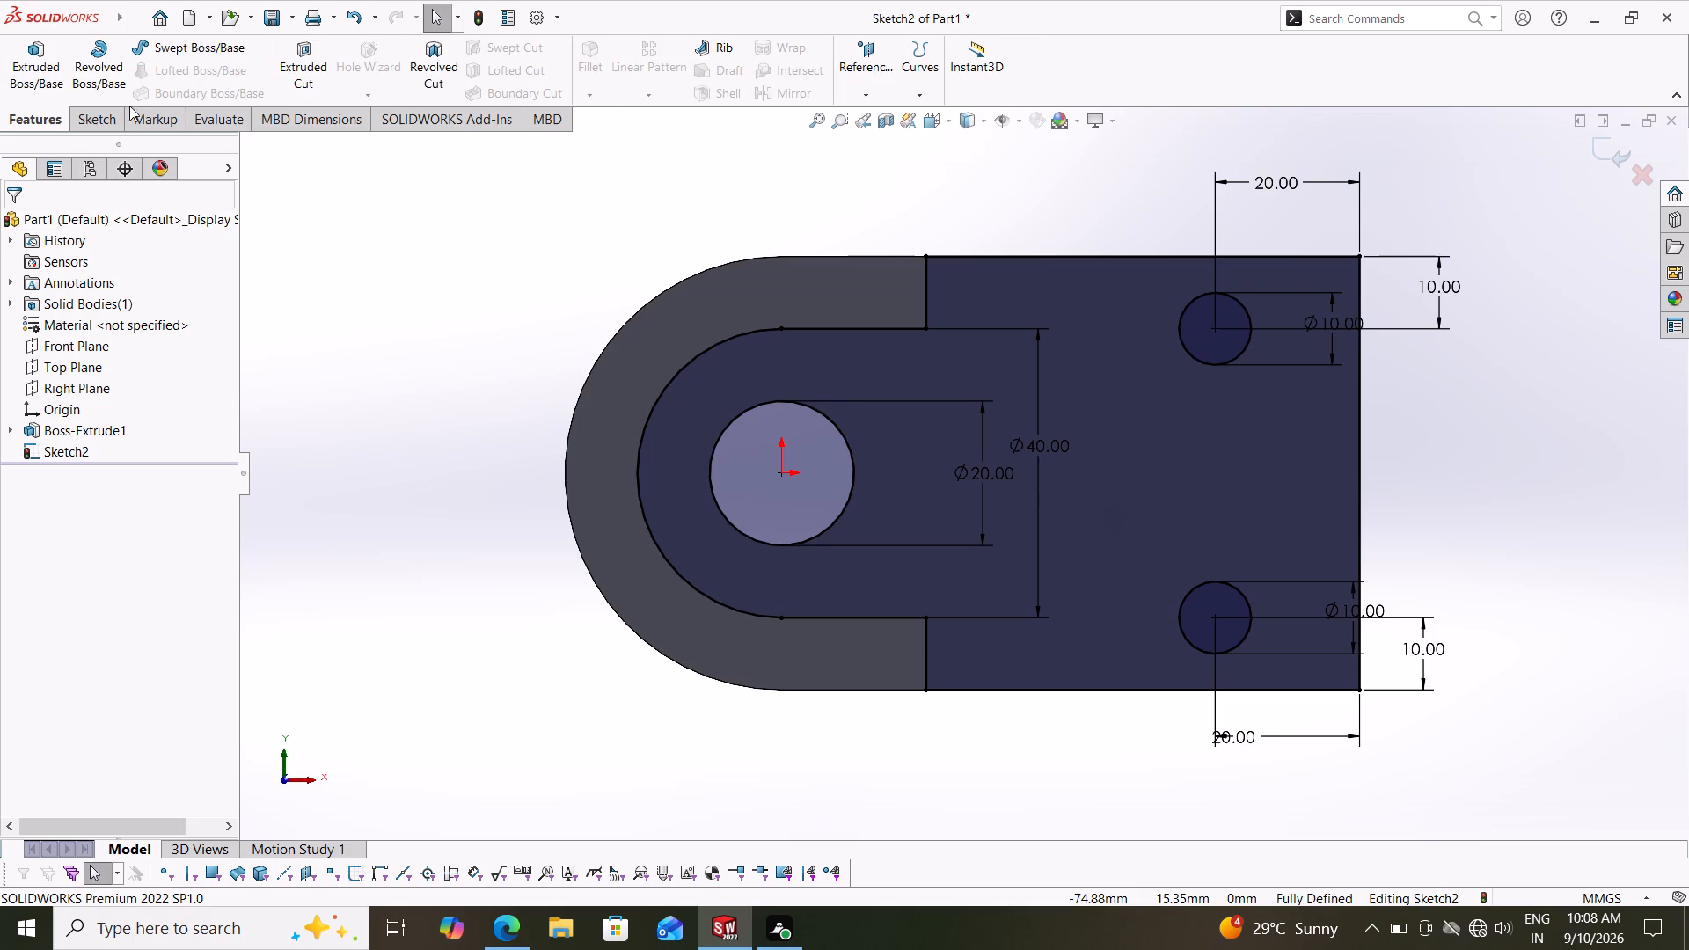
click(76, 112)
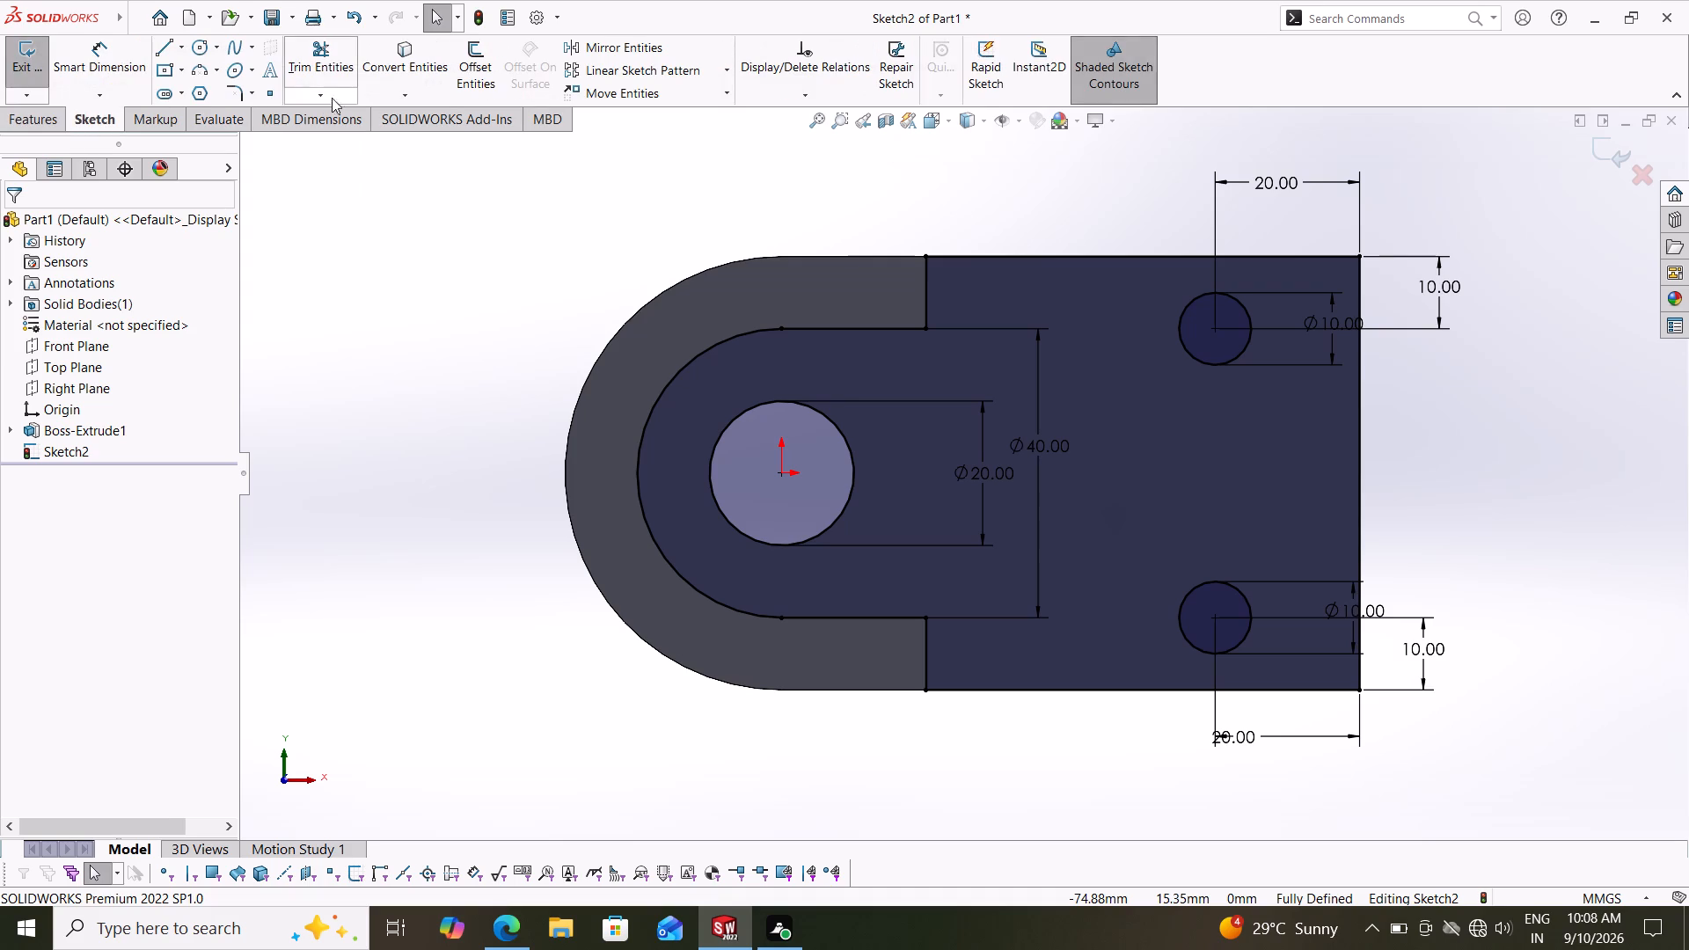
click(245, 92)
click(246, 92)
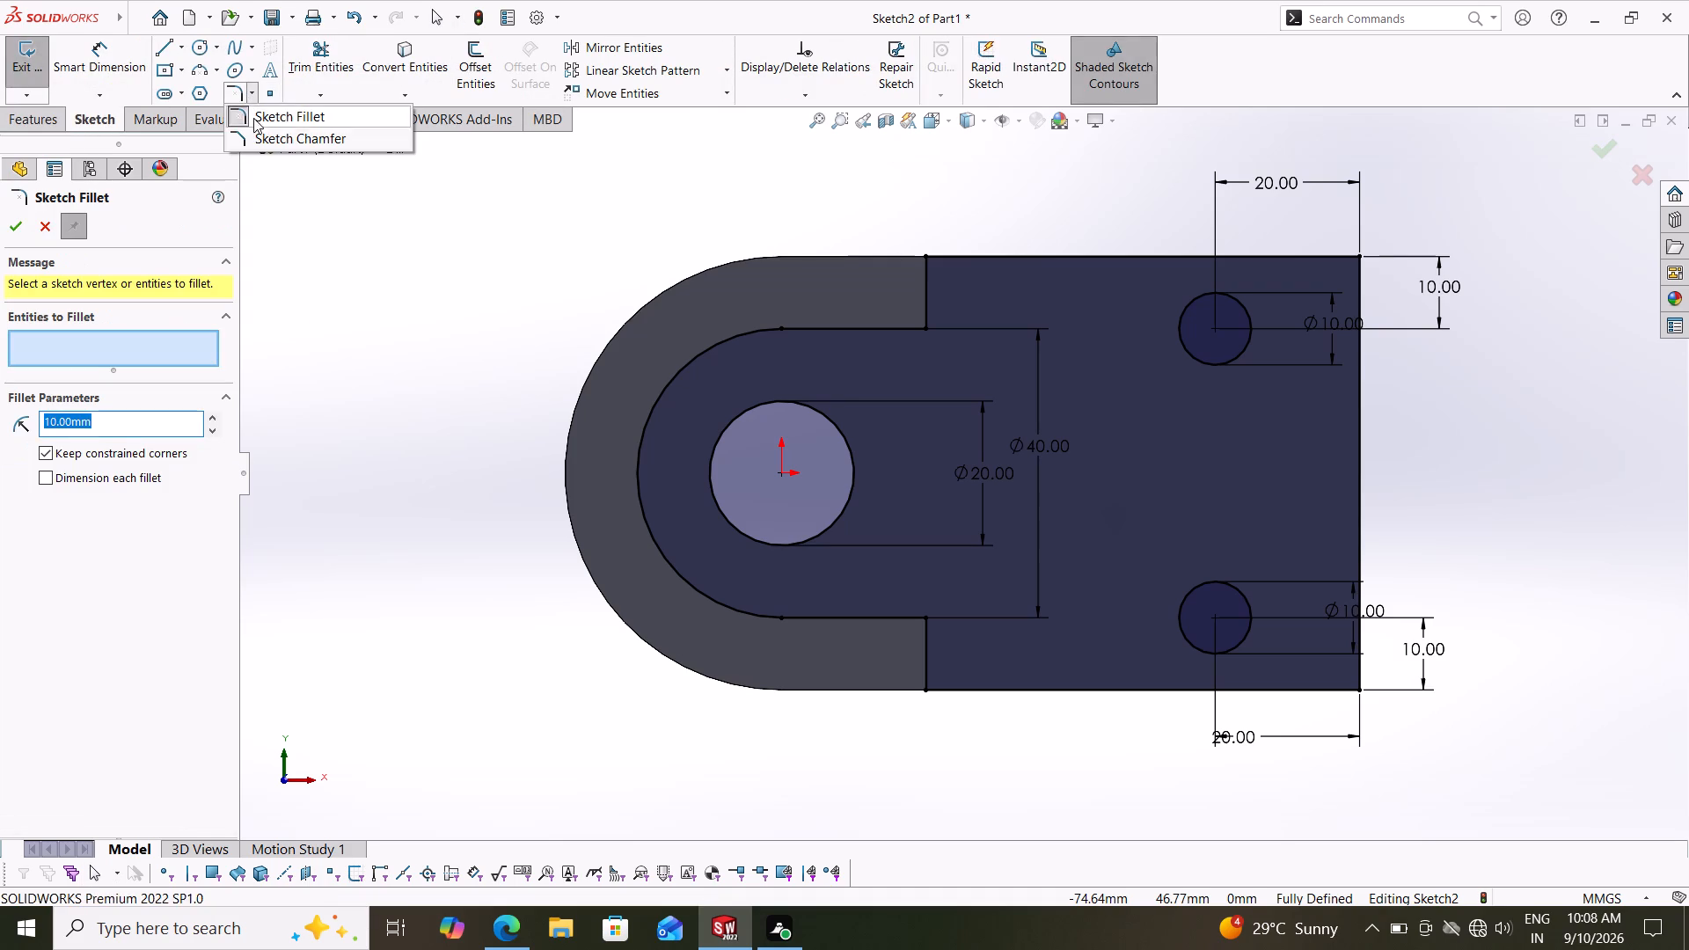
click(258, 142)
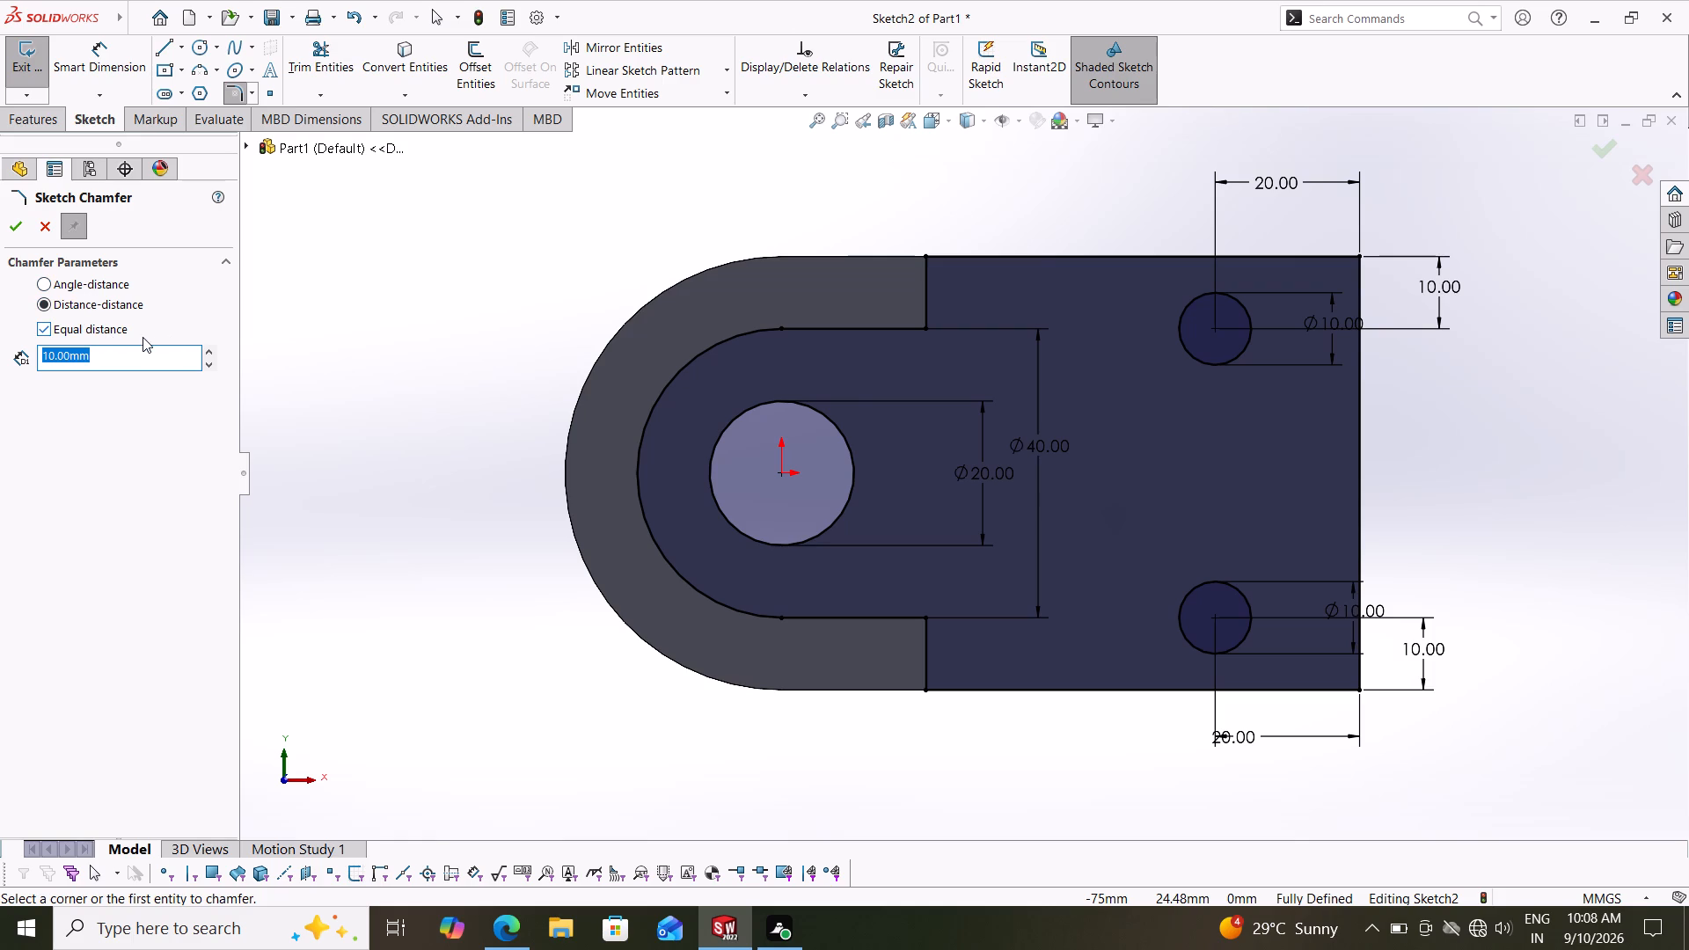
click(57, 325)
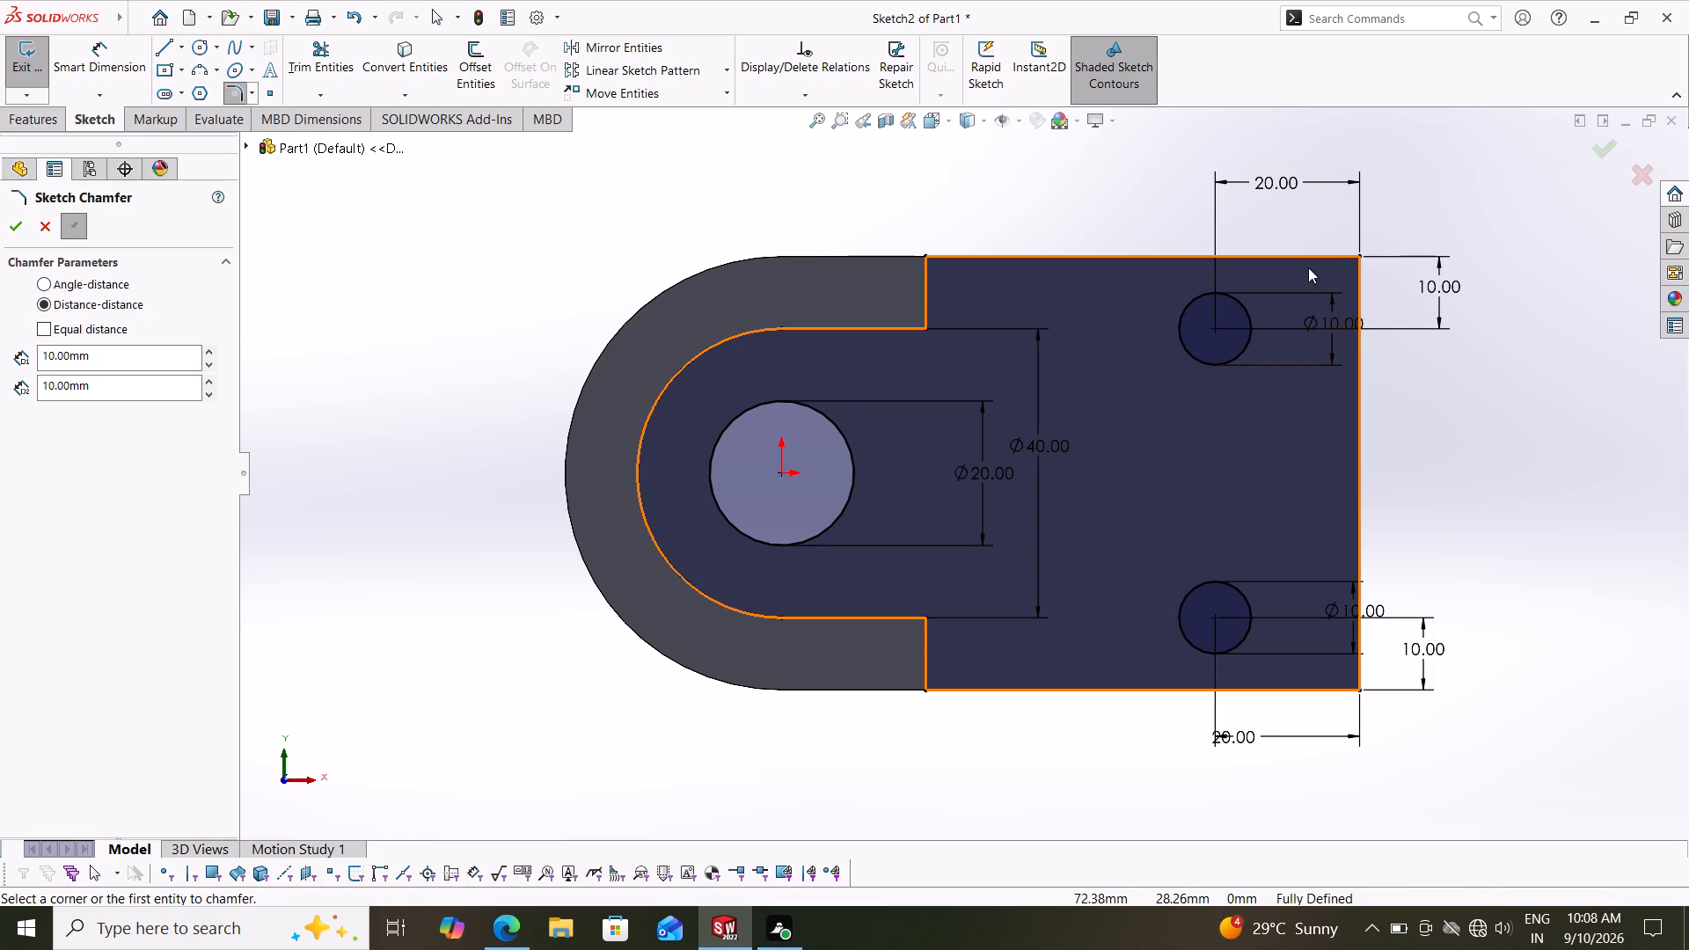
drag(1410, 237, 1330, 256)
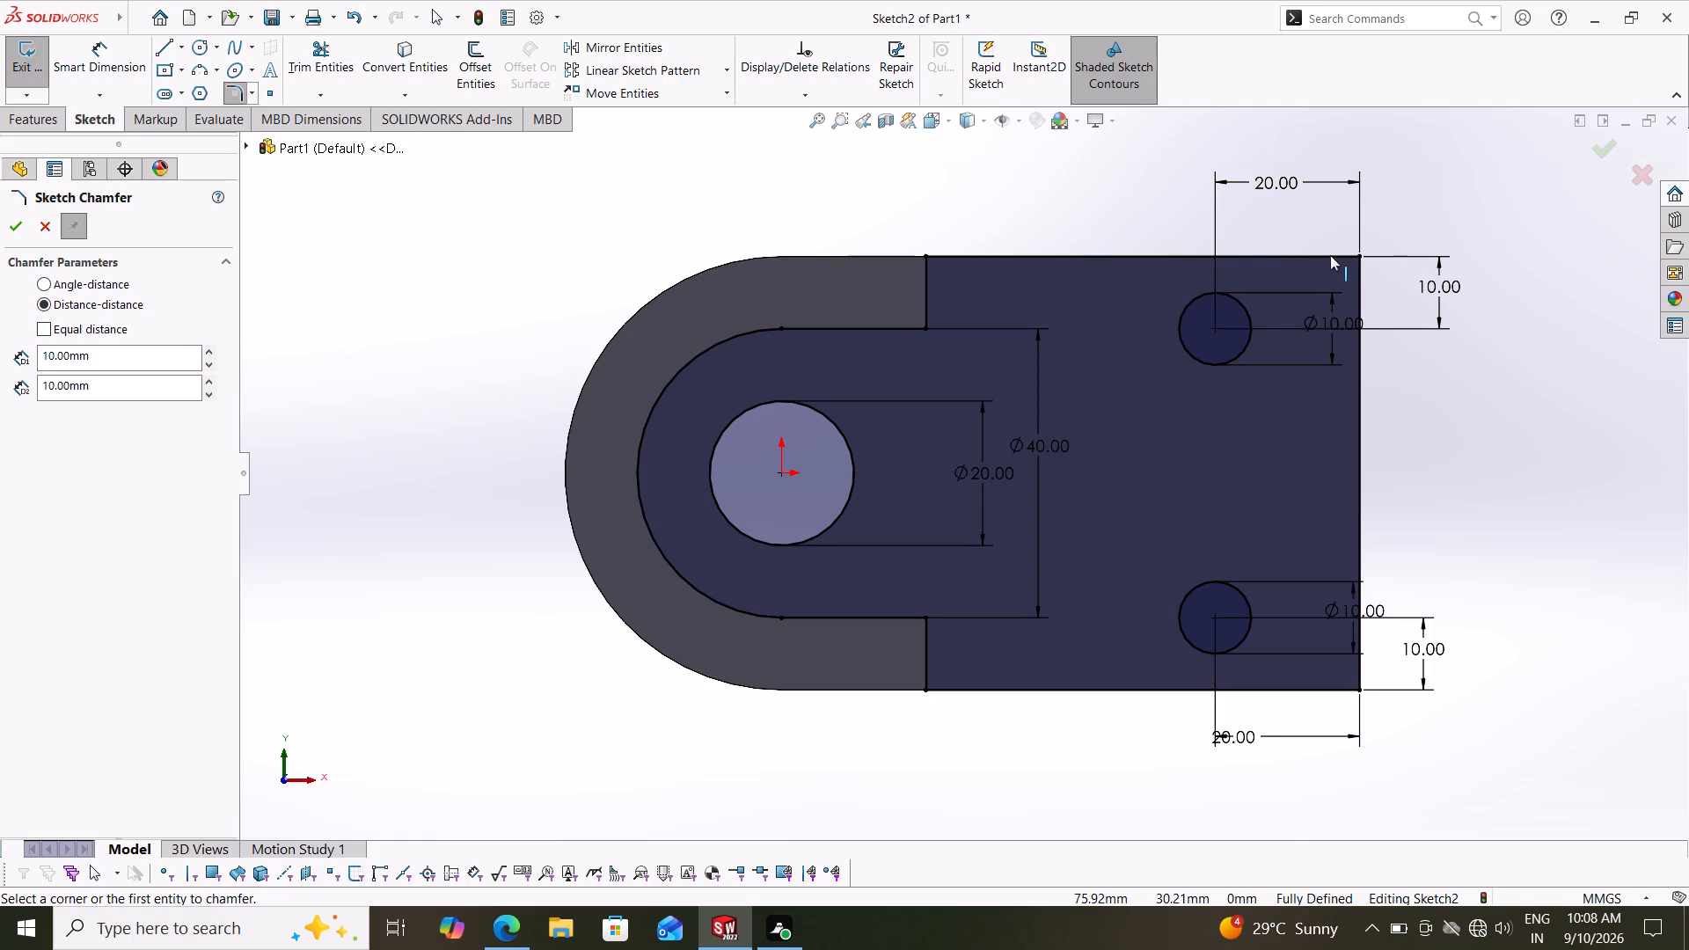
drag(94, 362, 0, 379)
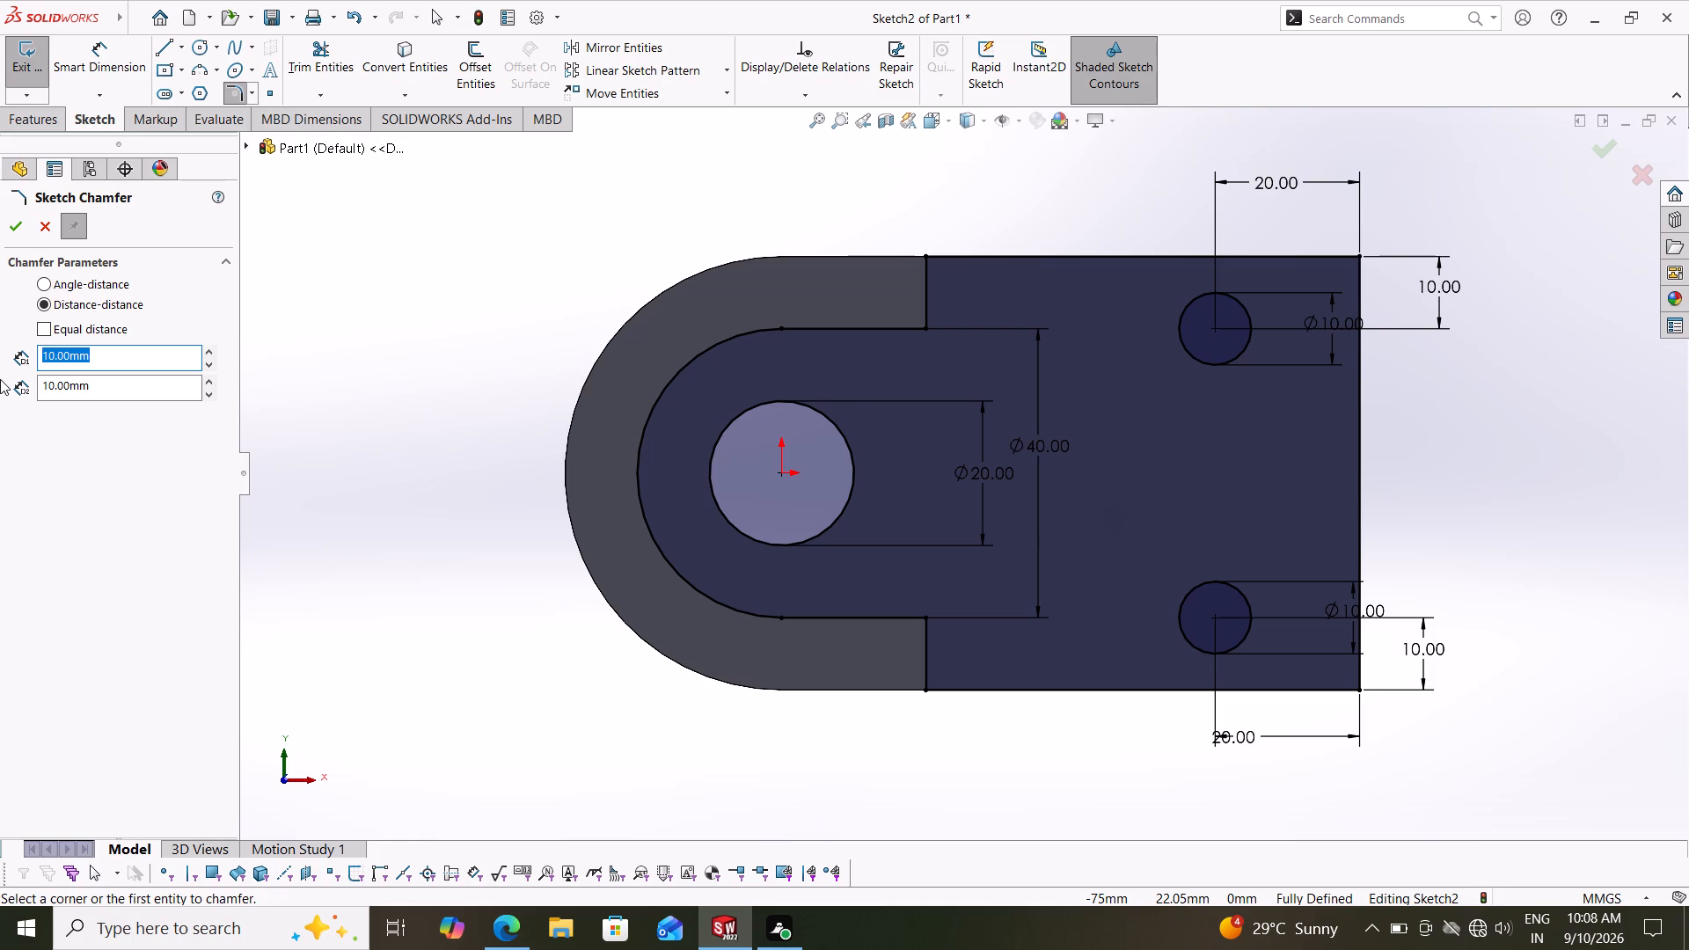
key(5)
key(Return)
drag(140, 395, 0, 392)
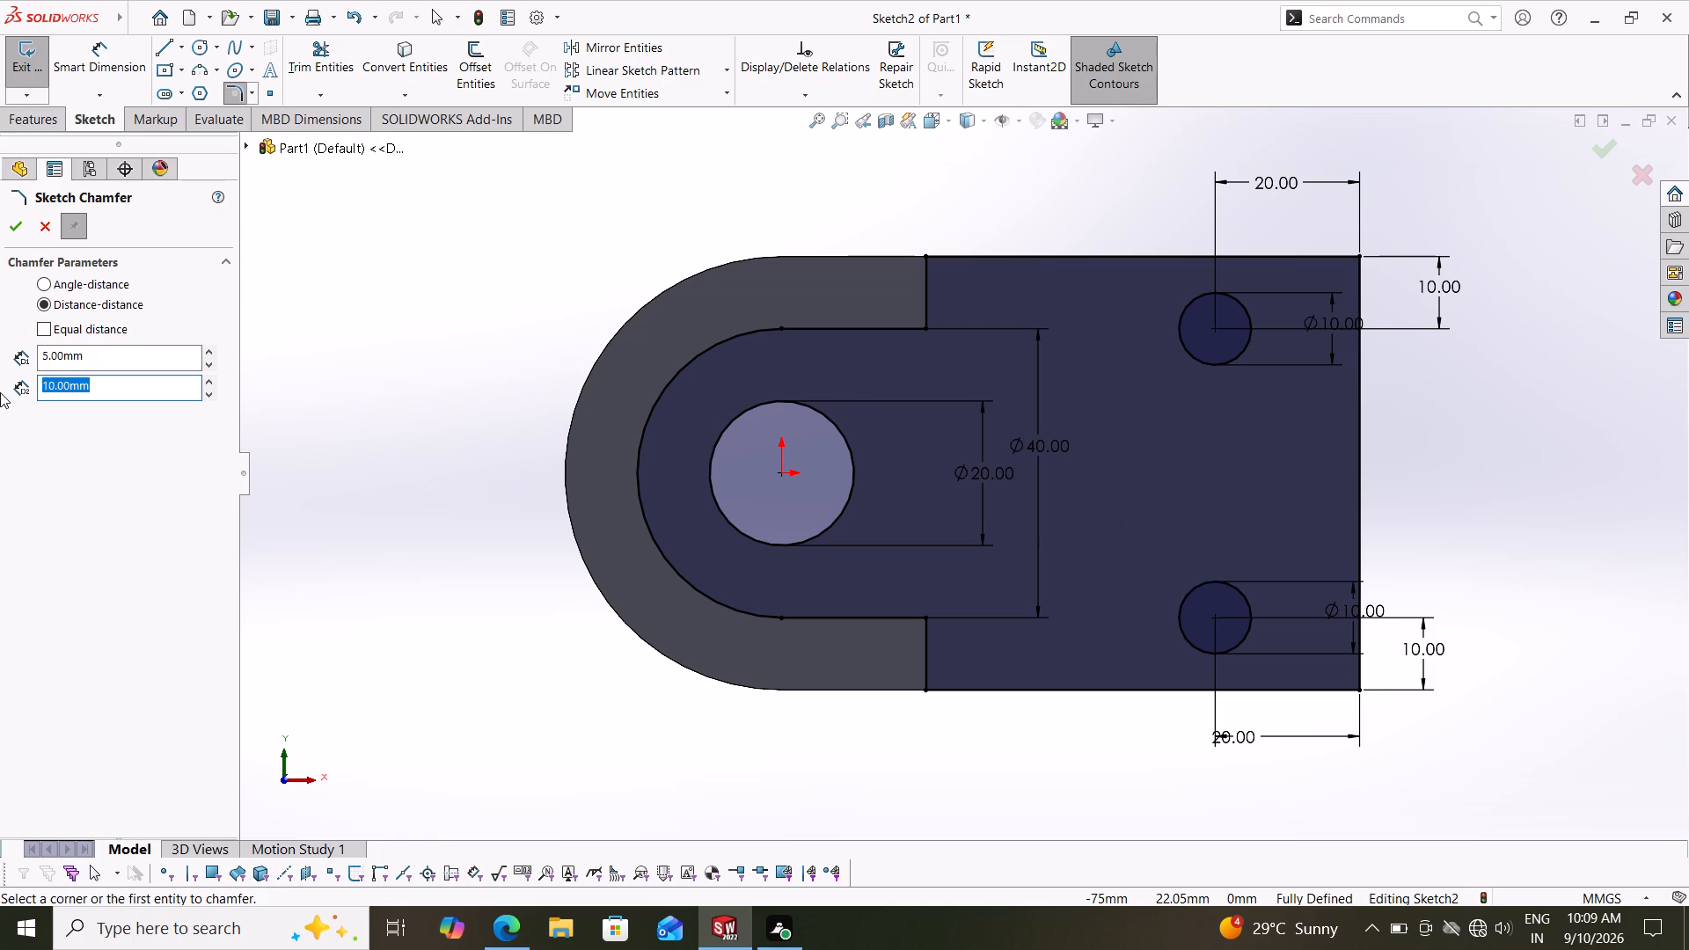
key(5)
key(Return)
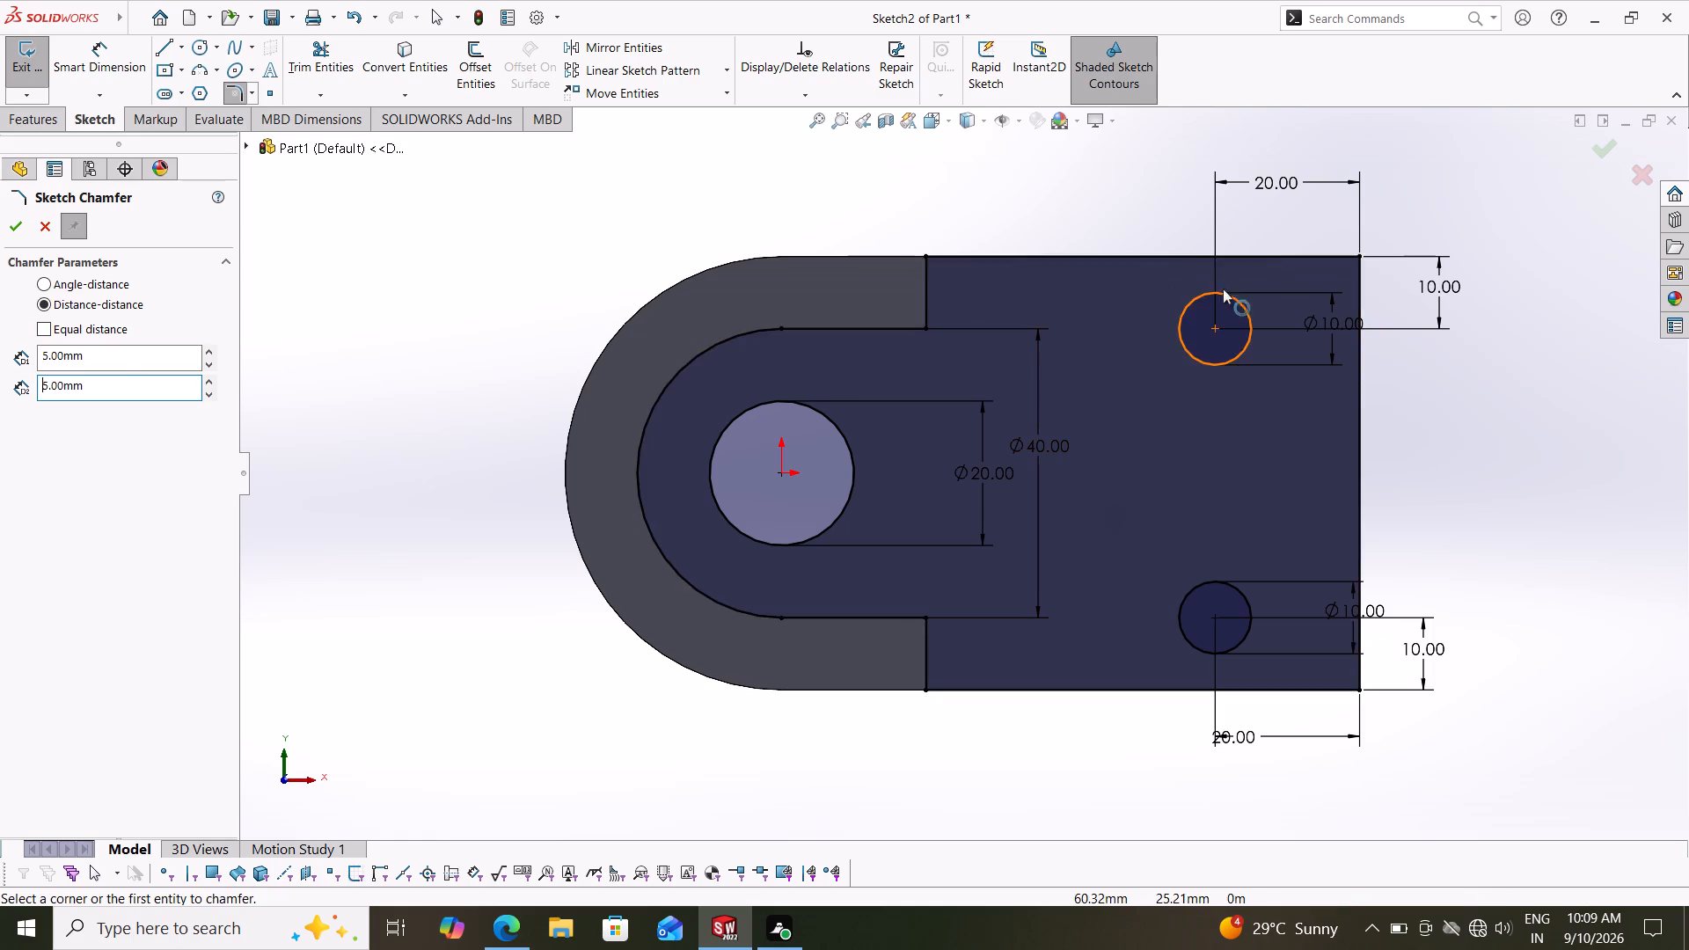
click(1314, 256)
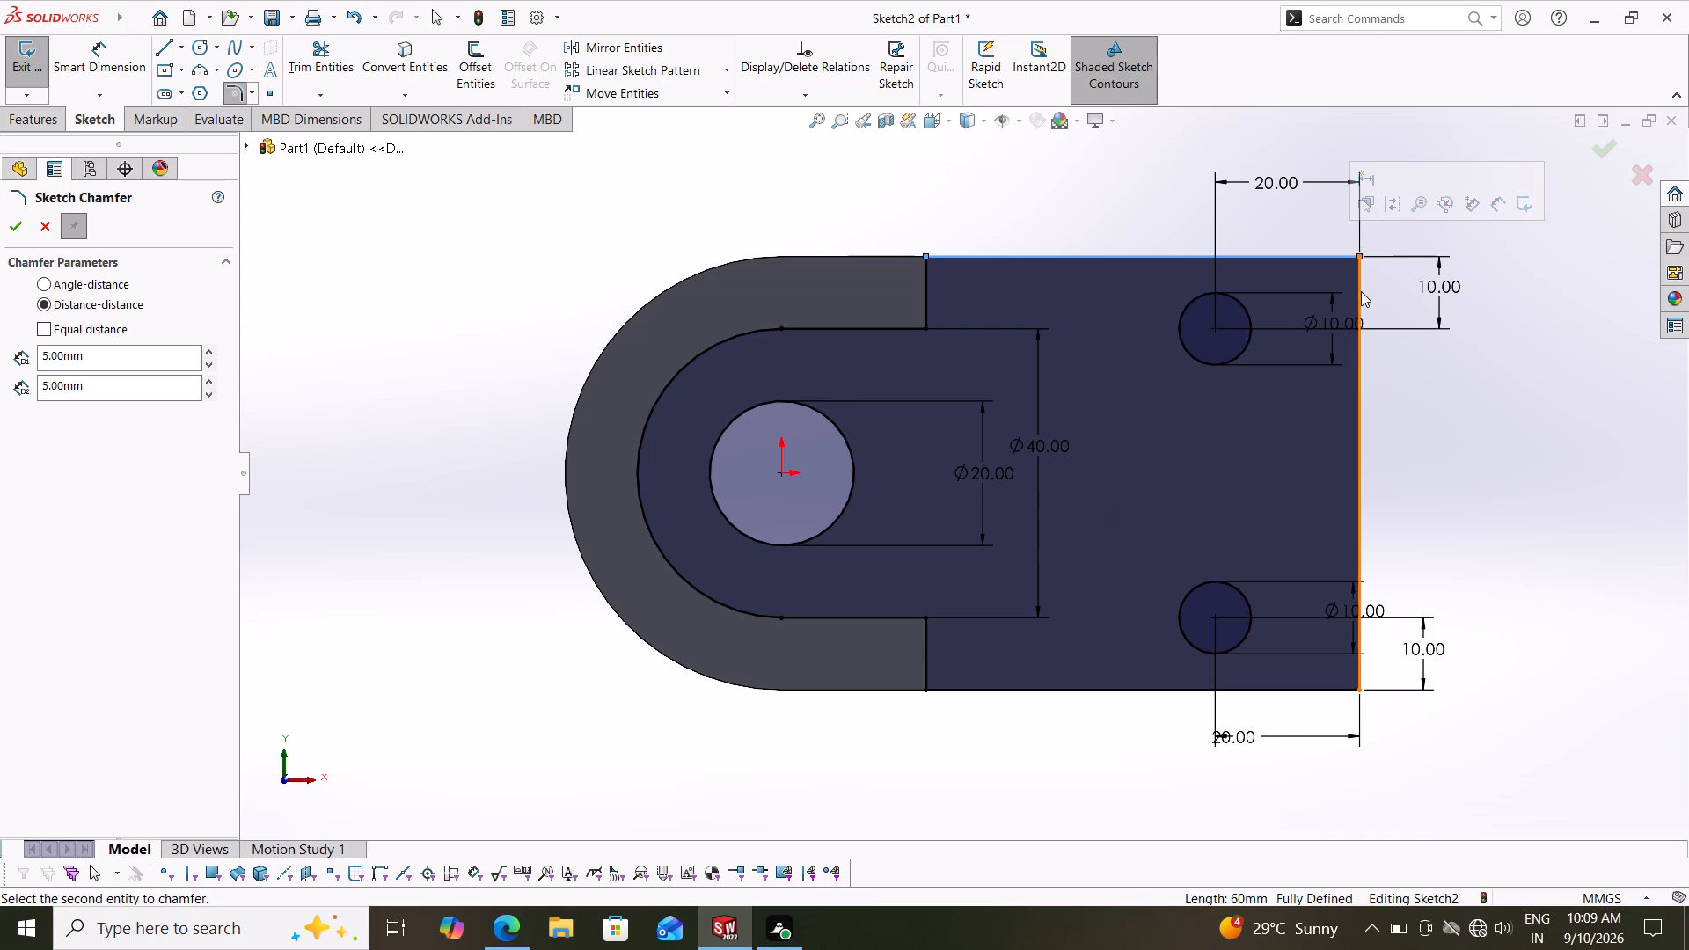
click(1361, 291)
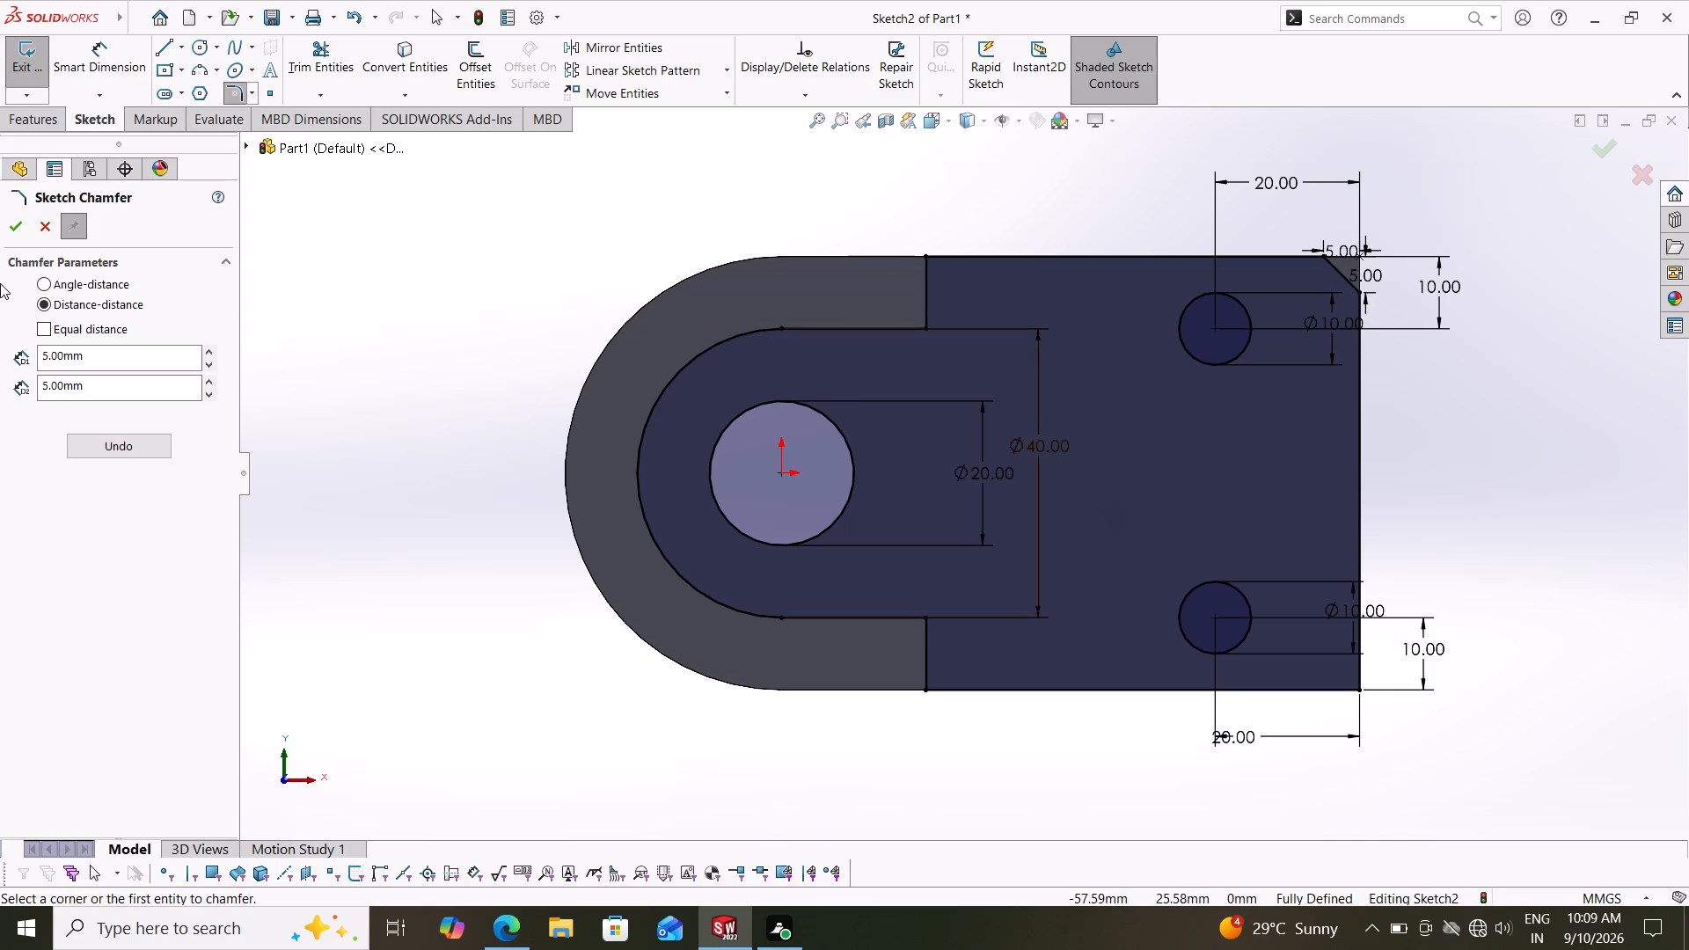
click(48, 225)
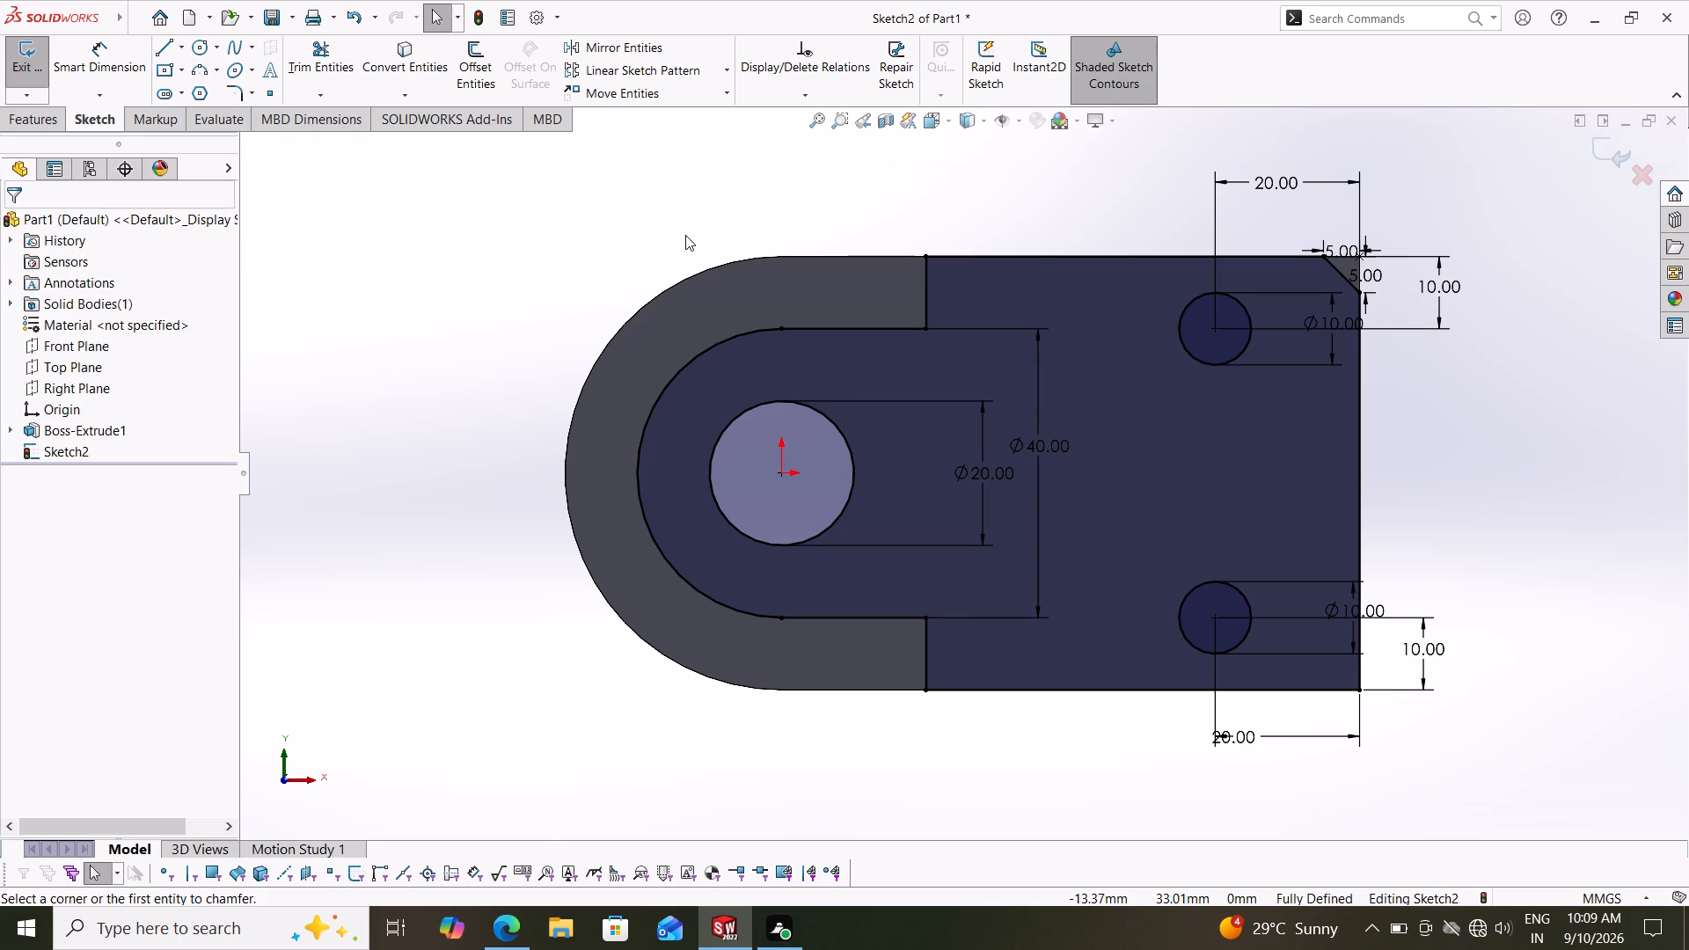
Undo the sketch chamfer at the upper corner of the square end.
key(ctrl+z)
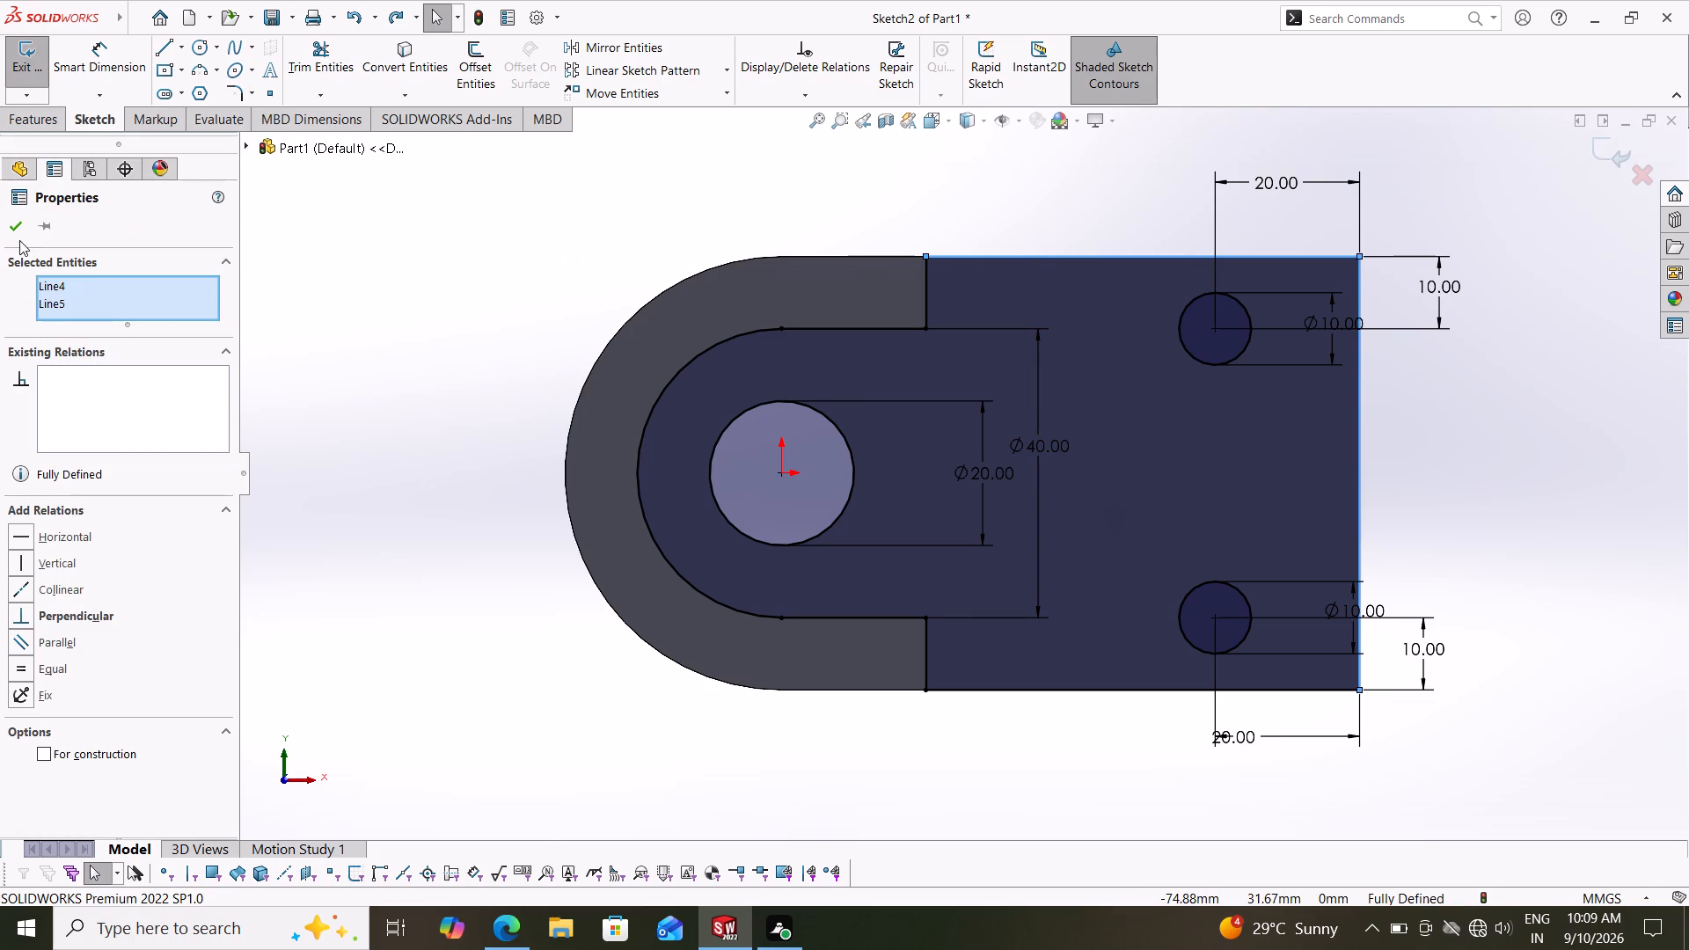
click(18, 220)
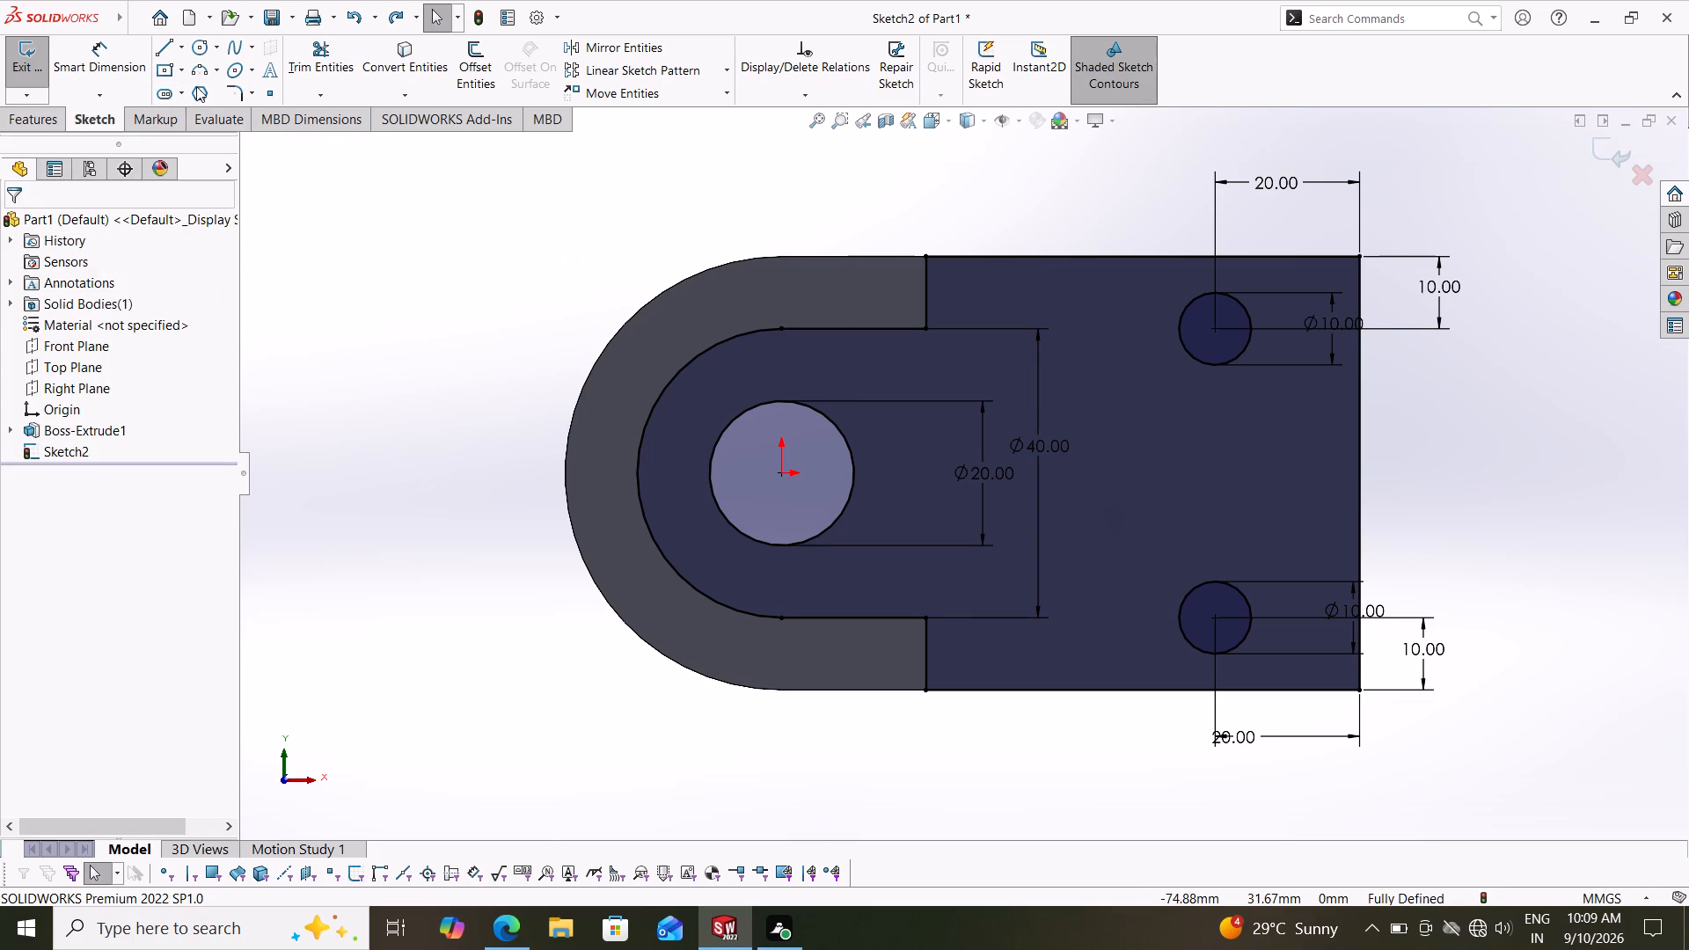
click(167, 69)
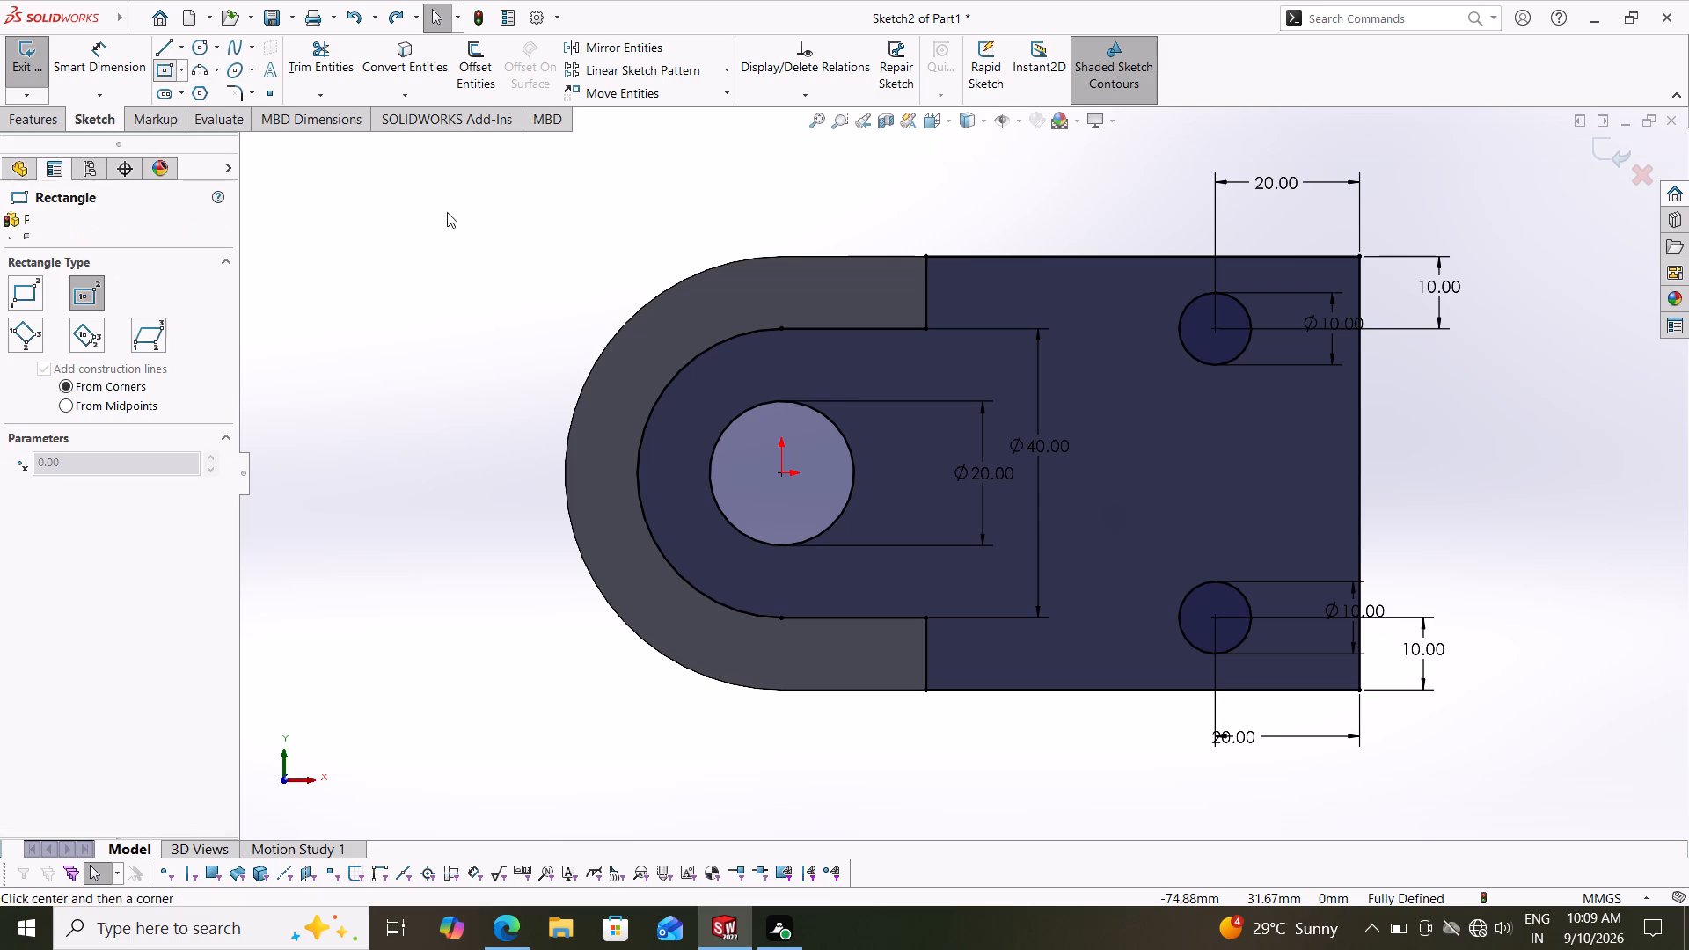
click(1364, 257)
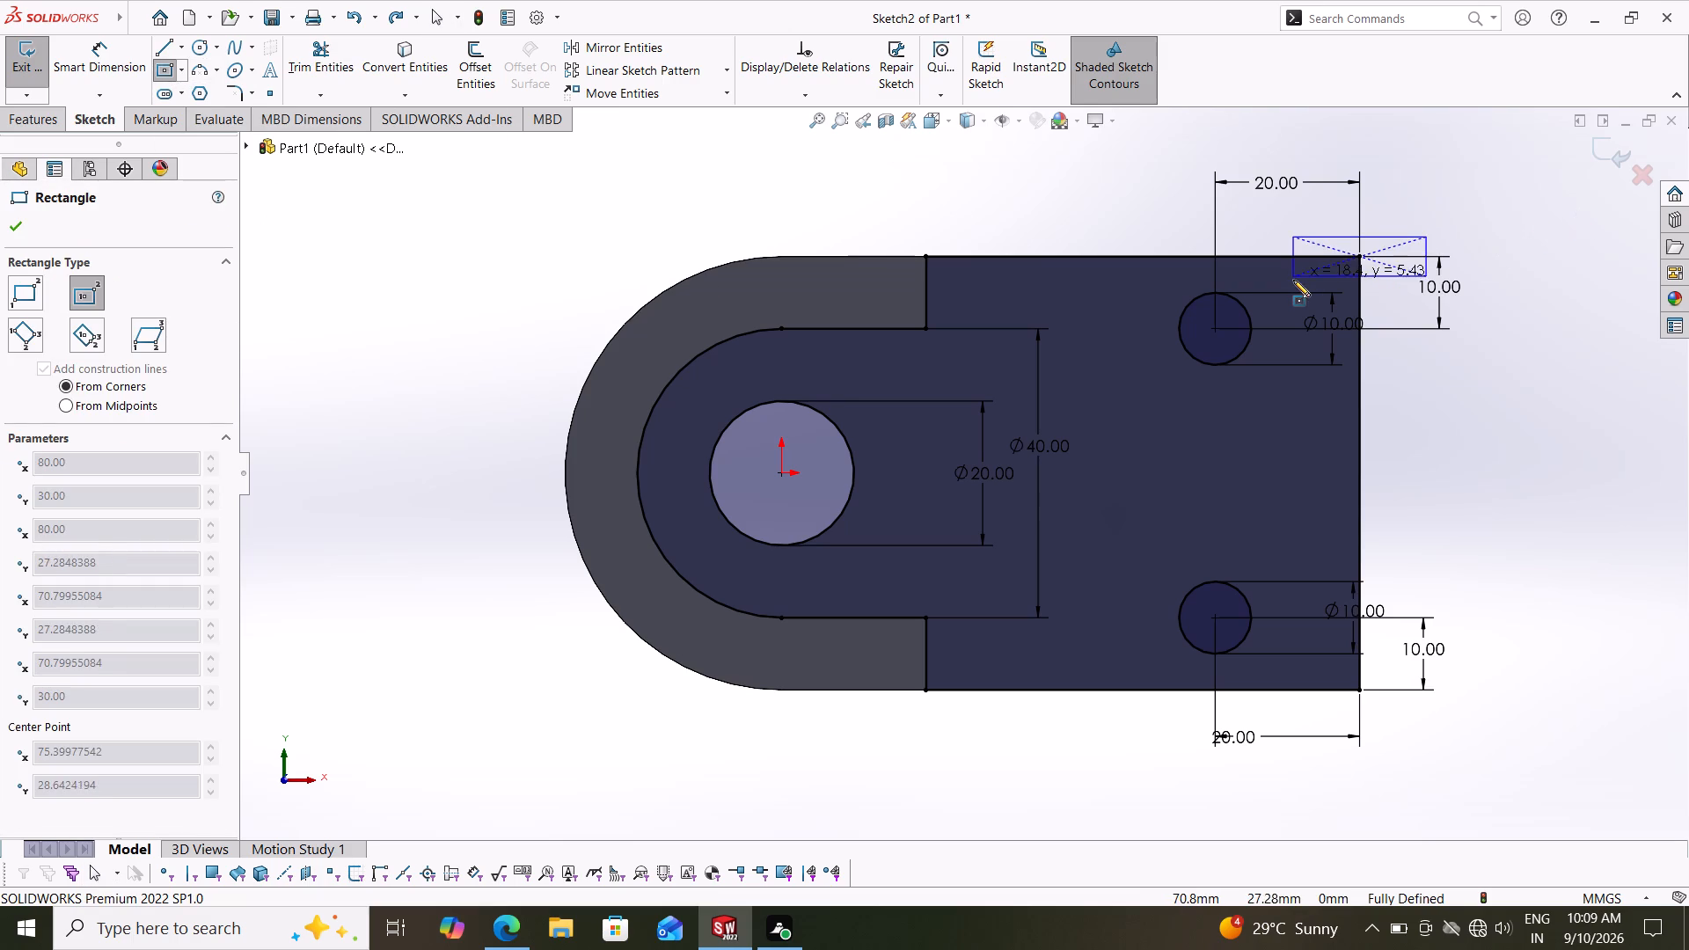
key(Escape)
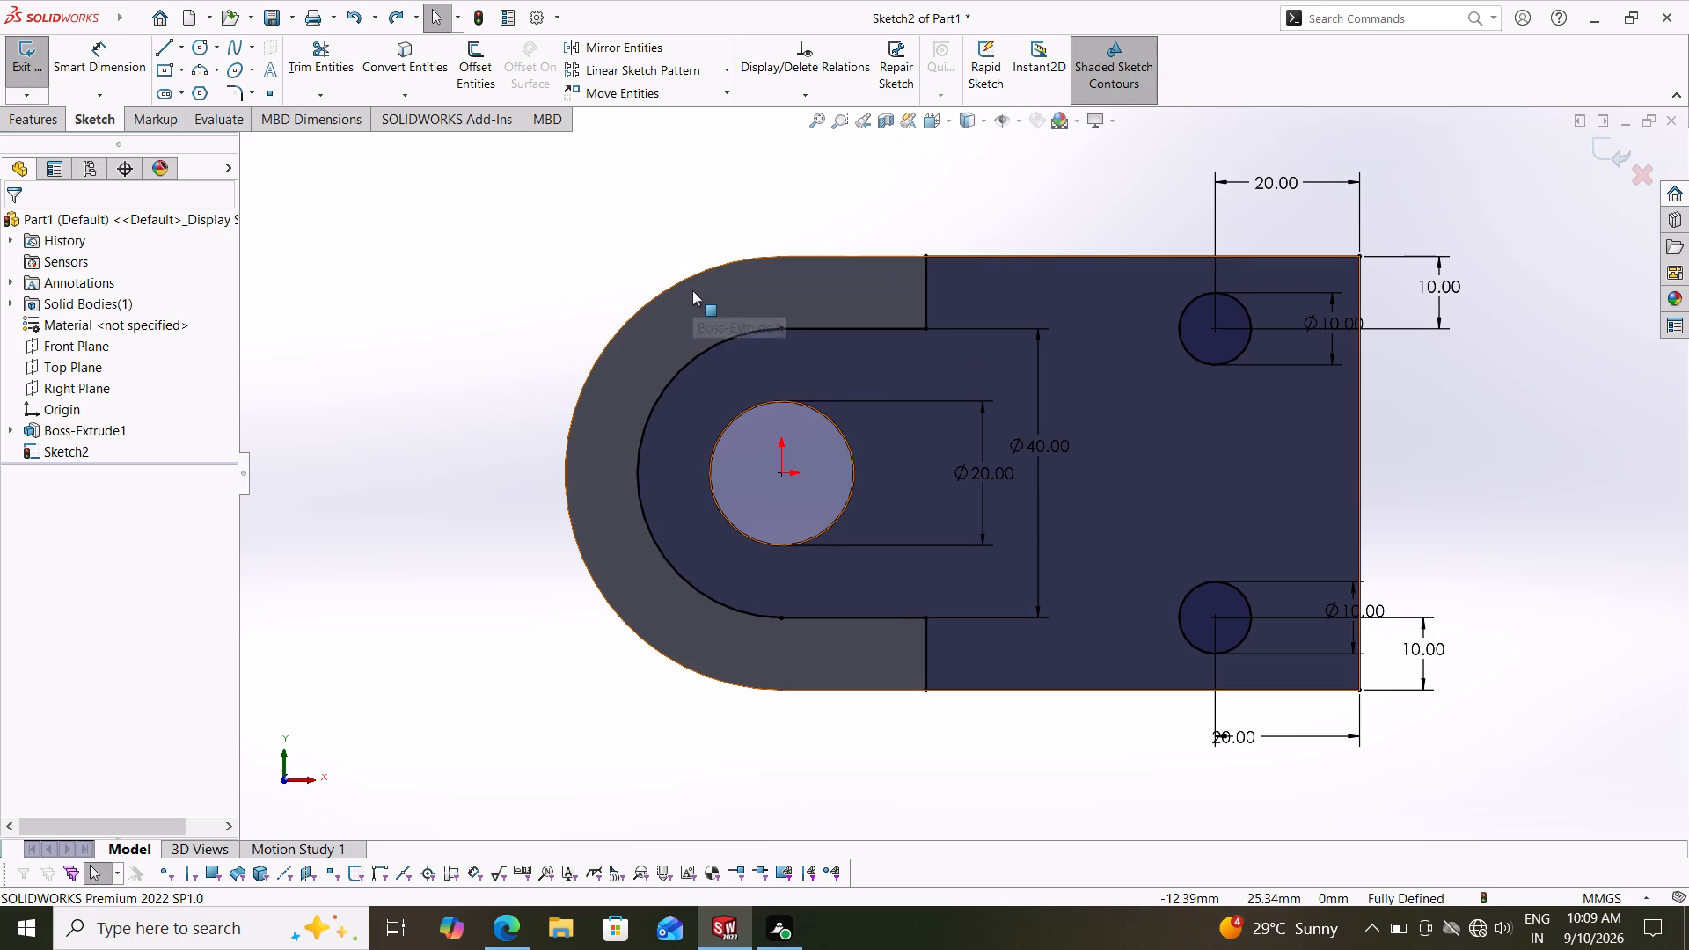
Draw corner rectangles inward from the square end's two corners, the upper one about 4.6 mm wide and 4.7 mm high.
click(181, 68)
click(203, 95)
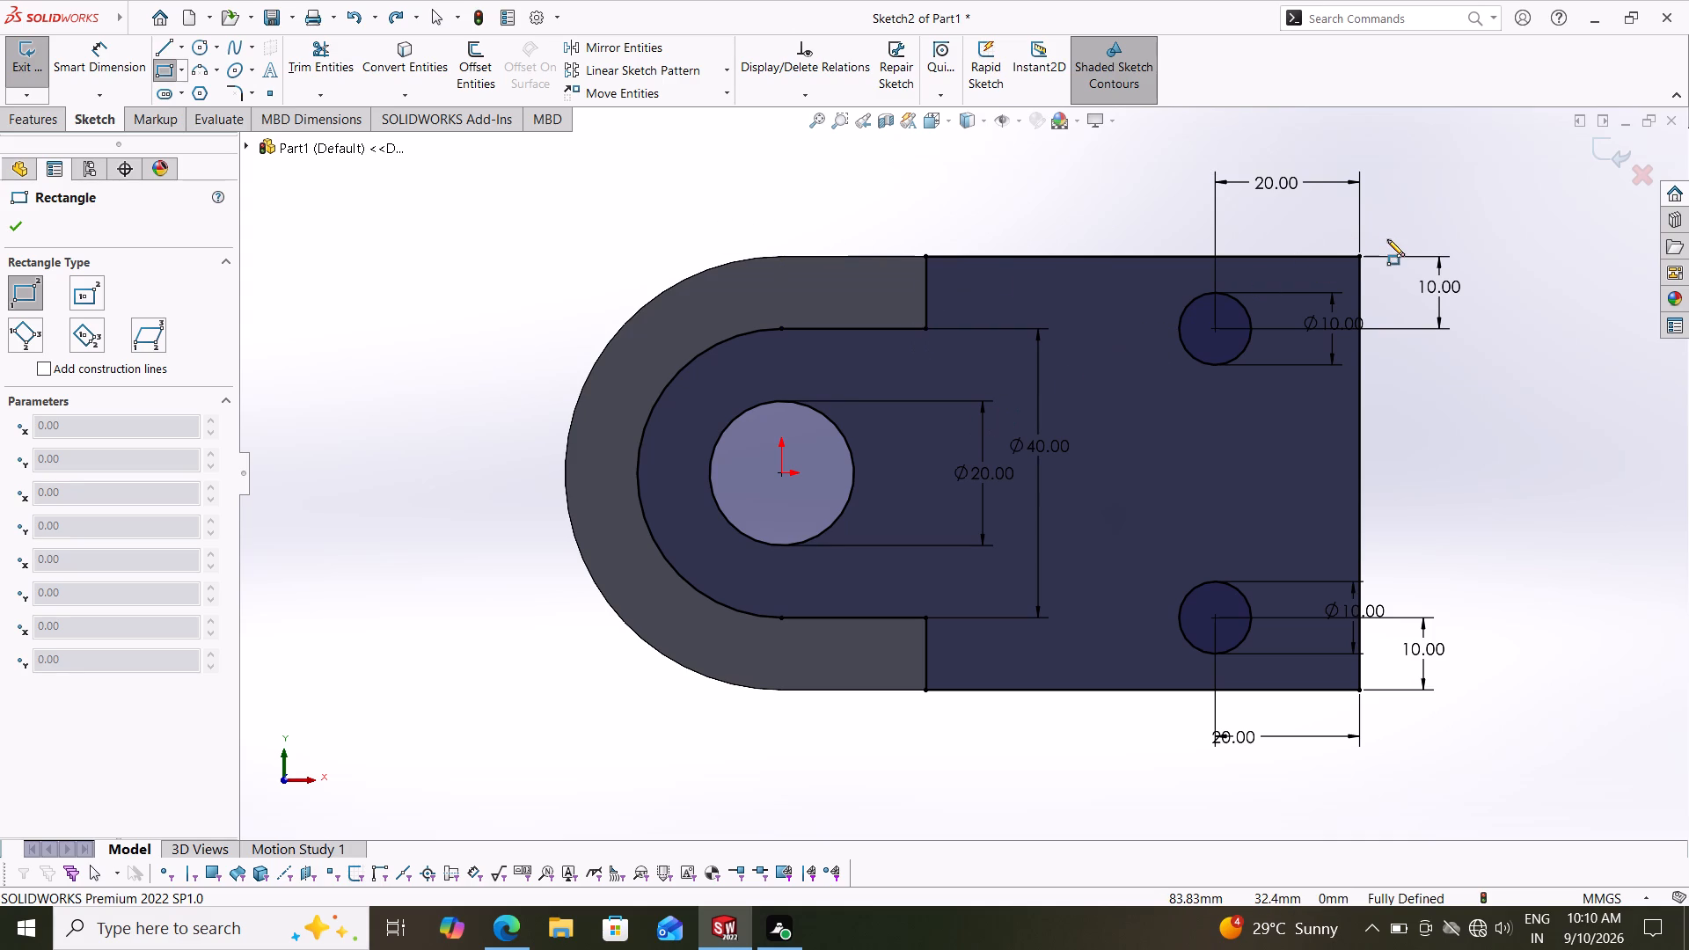
click(1364, 260)
click(1327, 290)
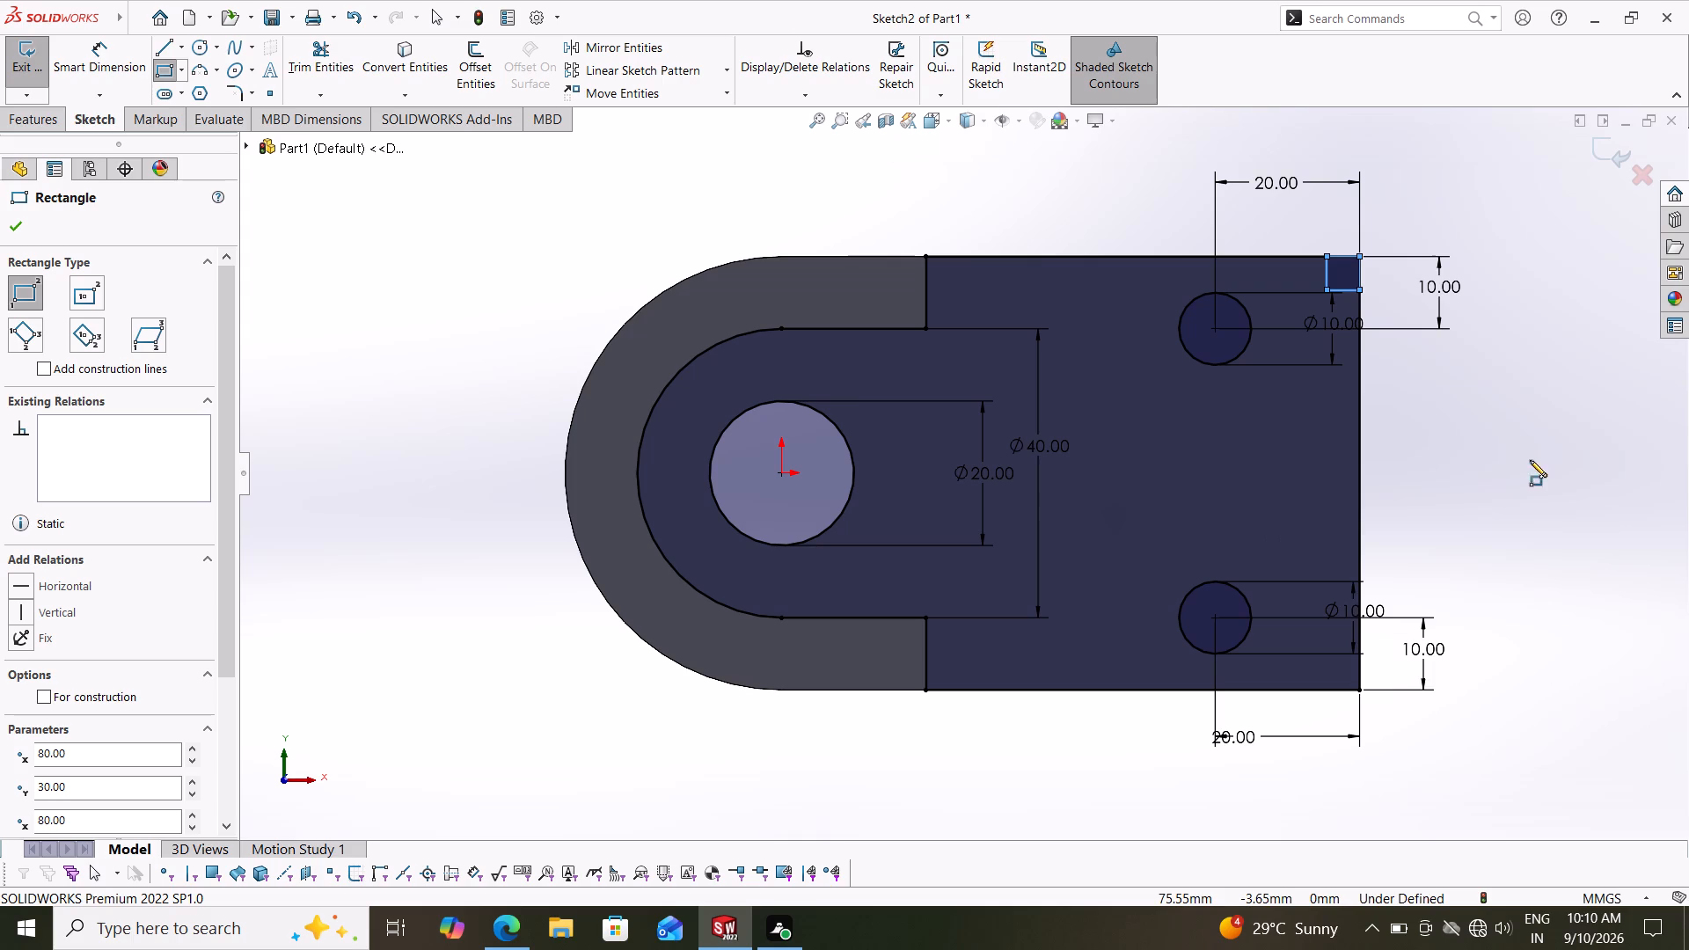
click(1361, 688)
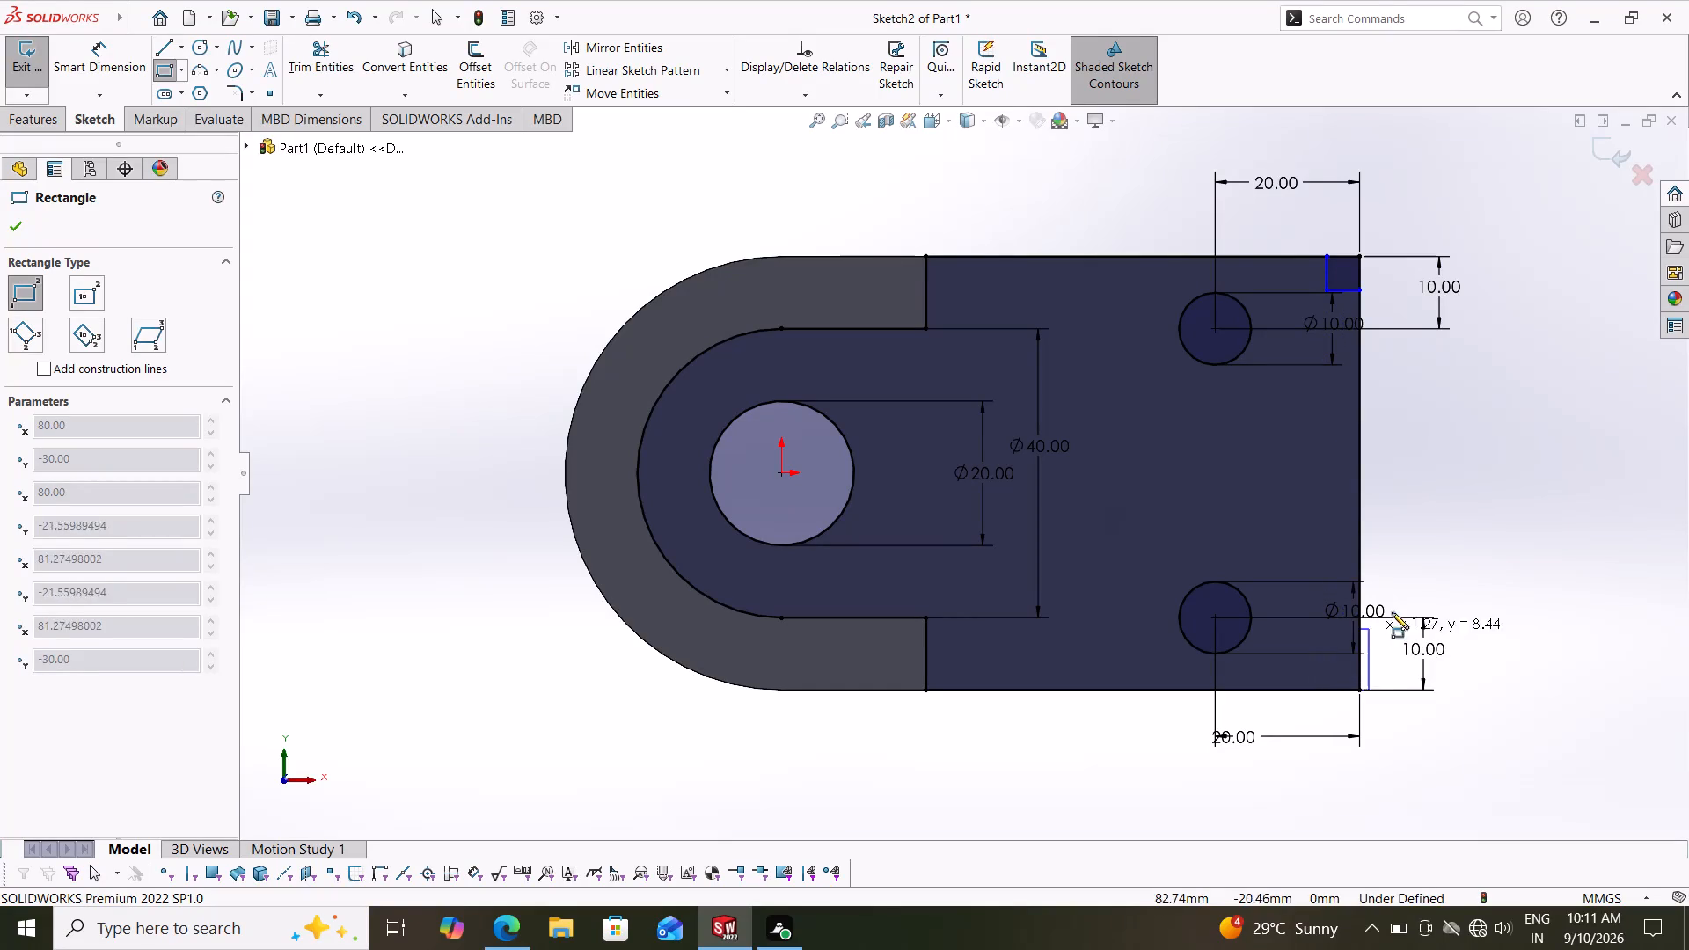
click(1316, 661)
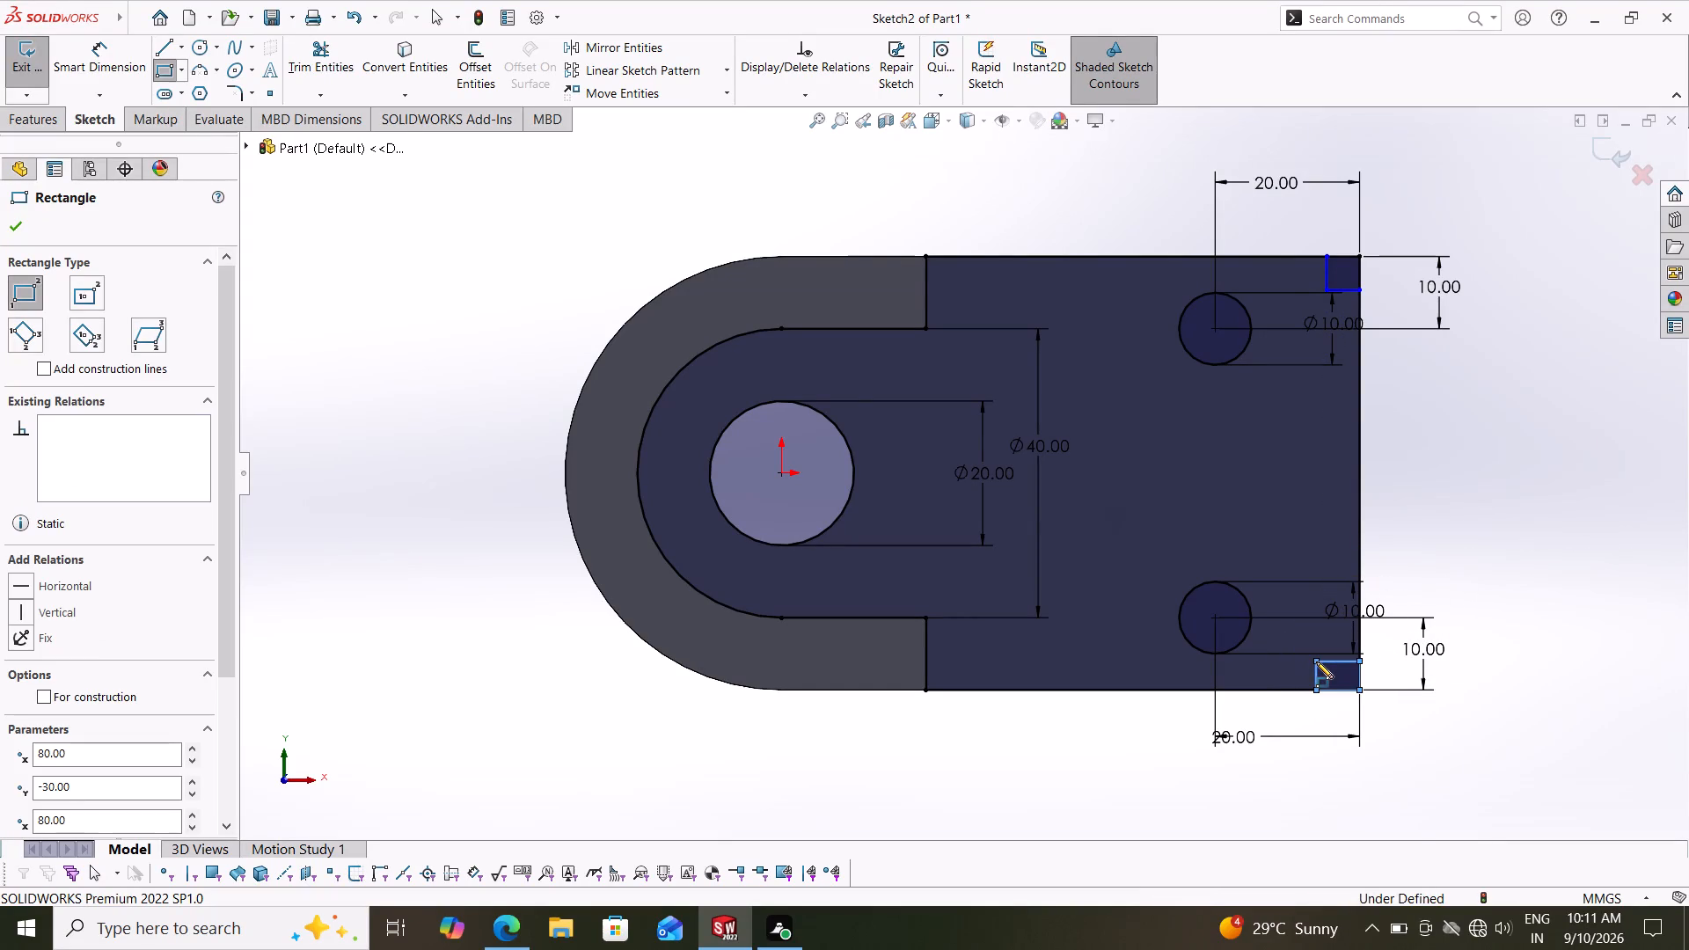
key(grave)
key(Escape)
key(Escape)
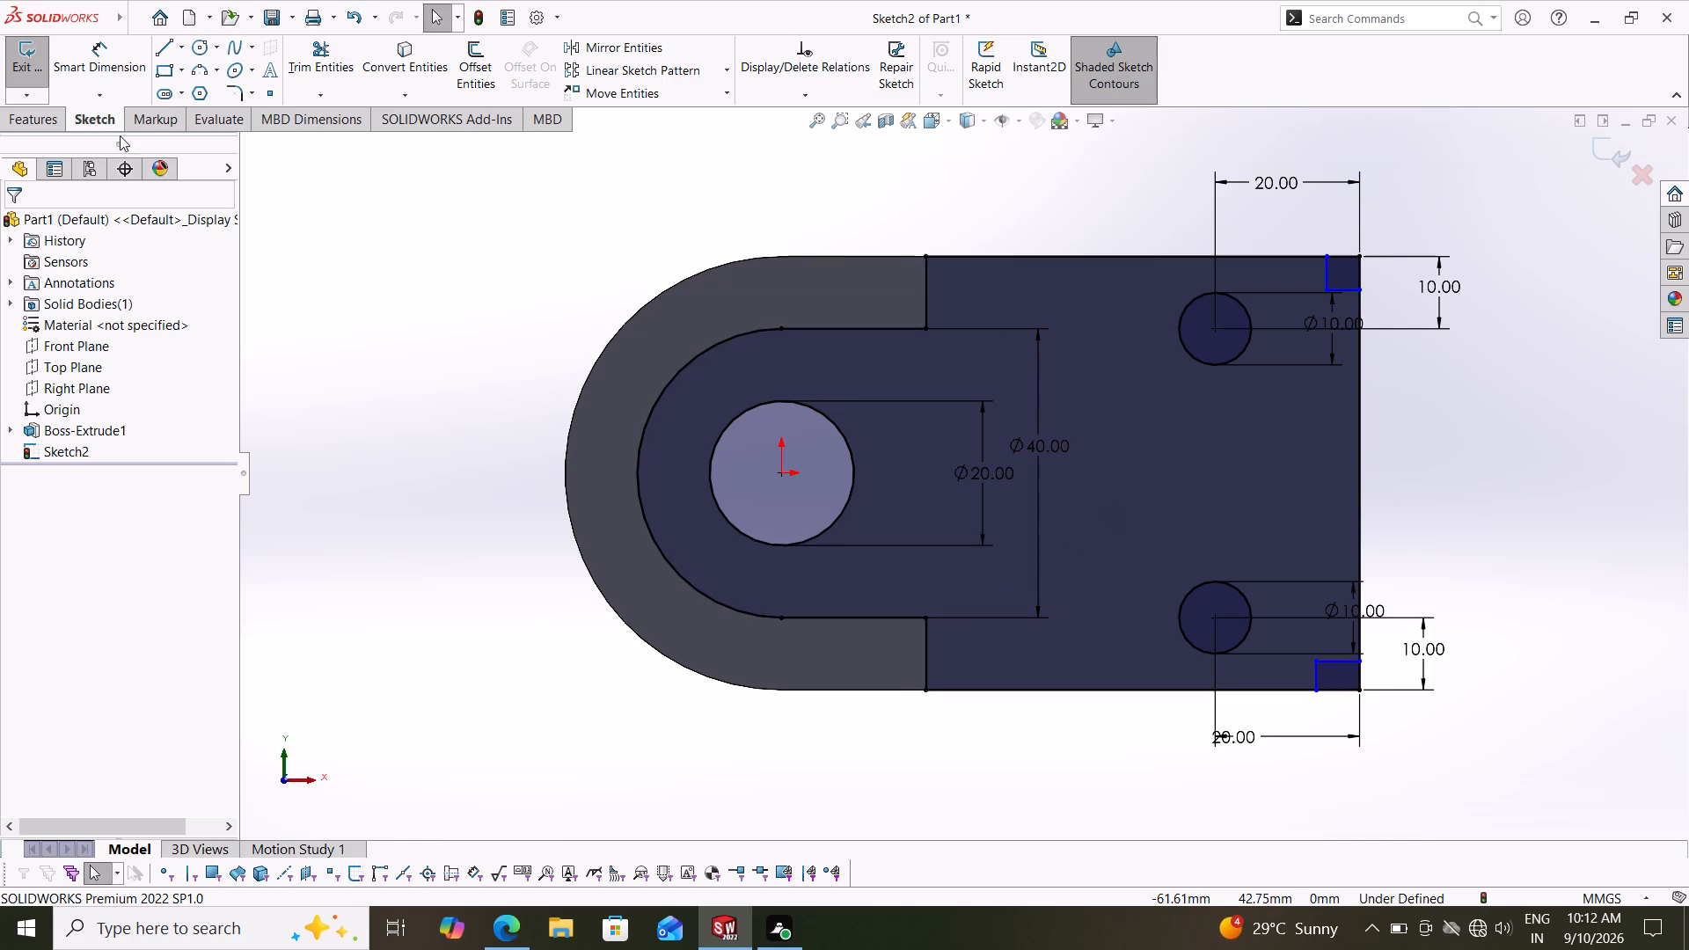
Dimension the width of the small rectangle at the upper square-end corner to 5 mm.
click(118, 69)
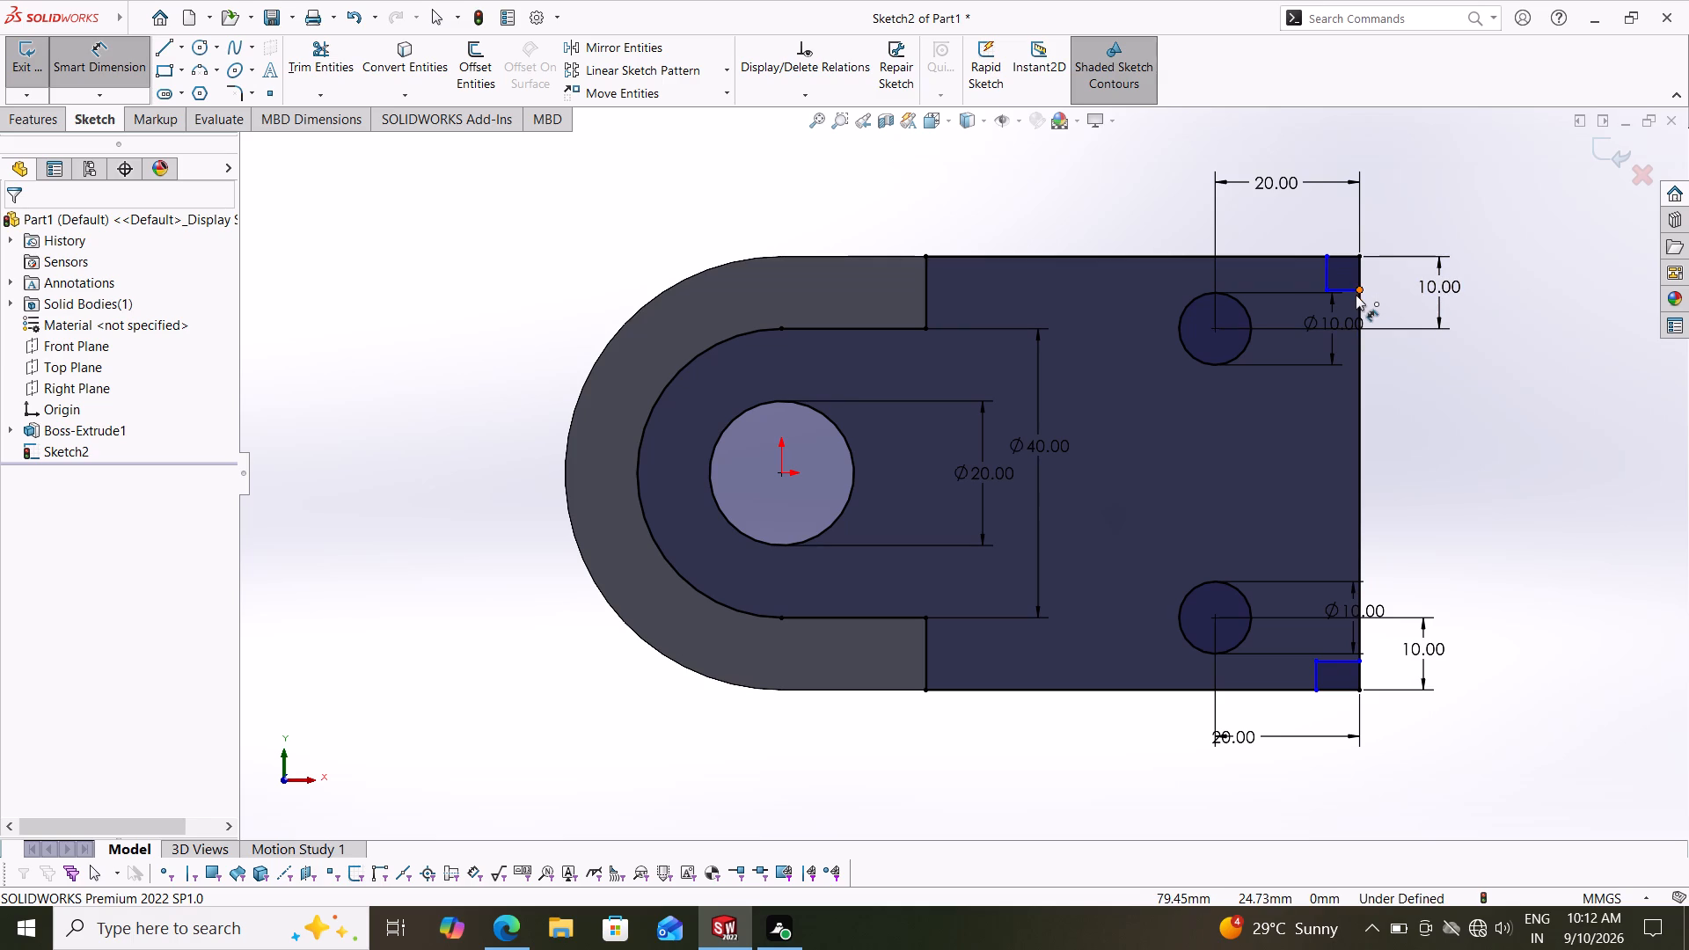
click(1342, 290)
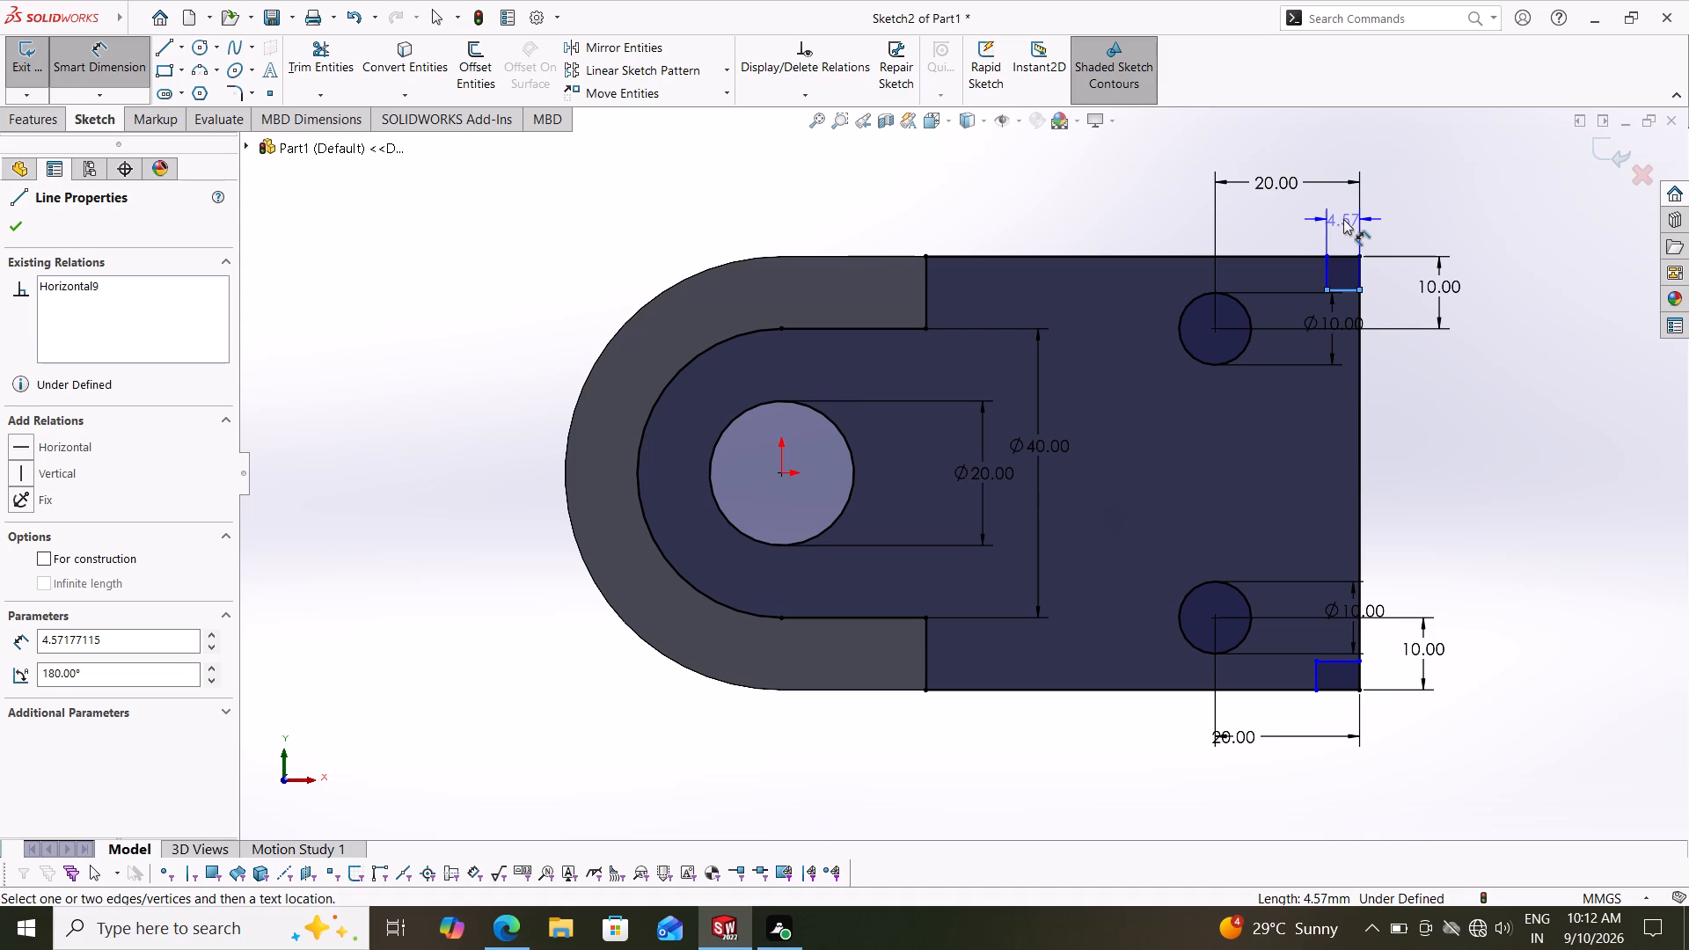
click(1343, 219)
key(5)
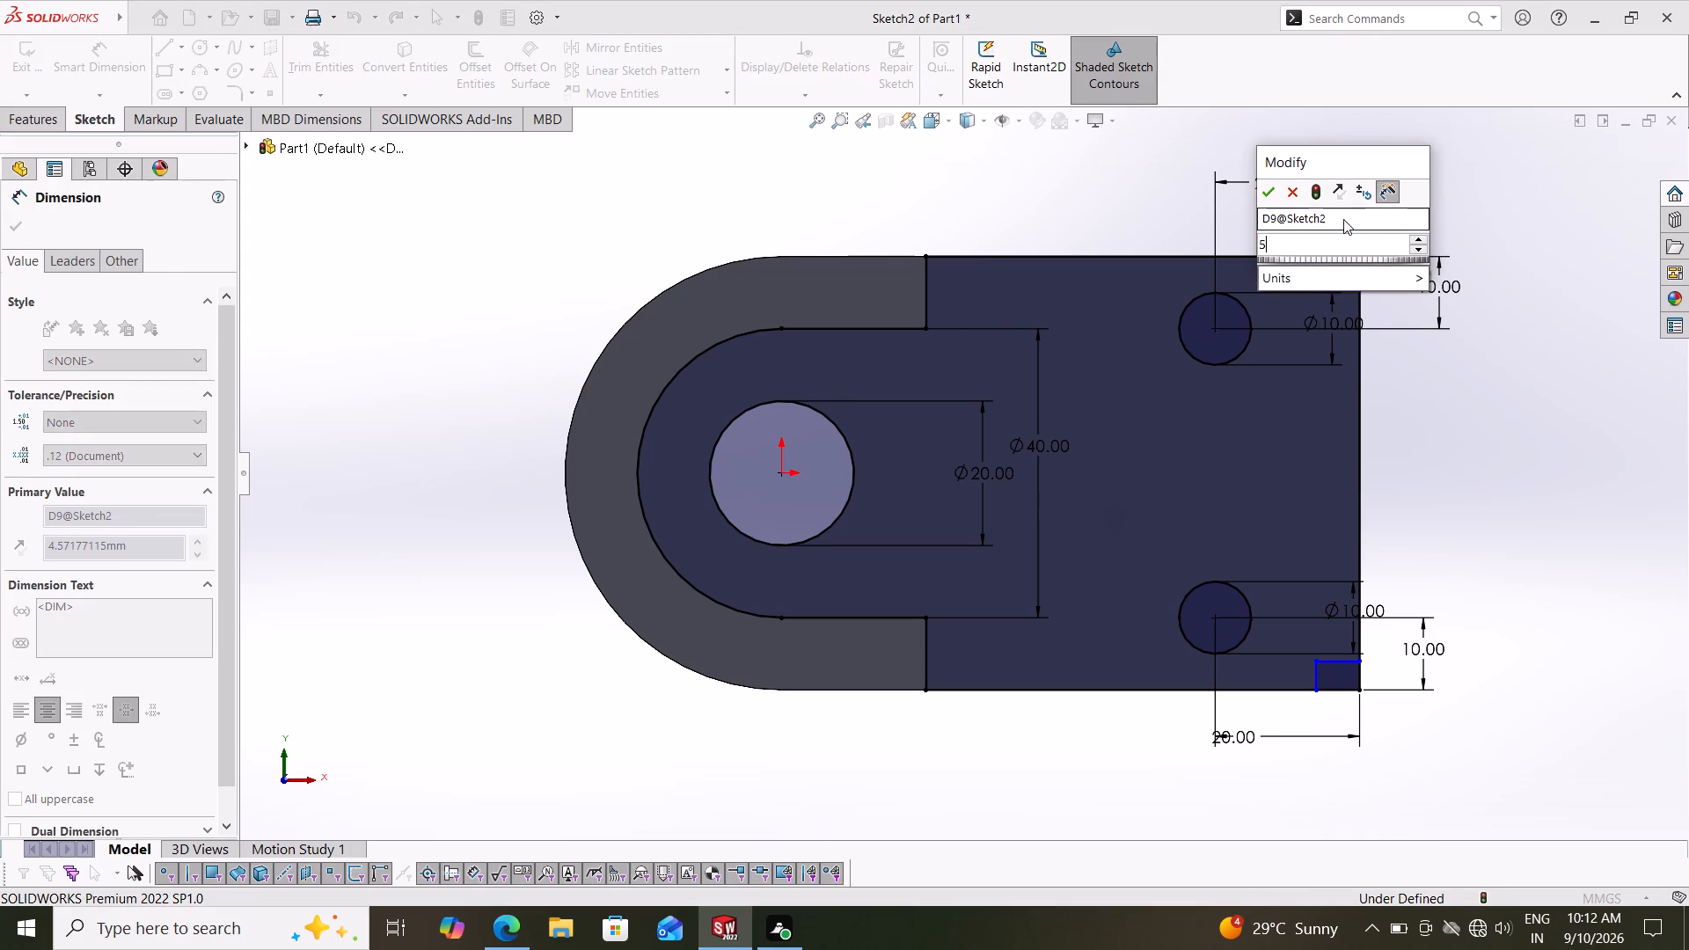
key(Return)
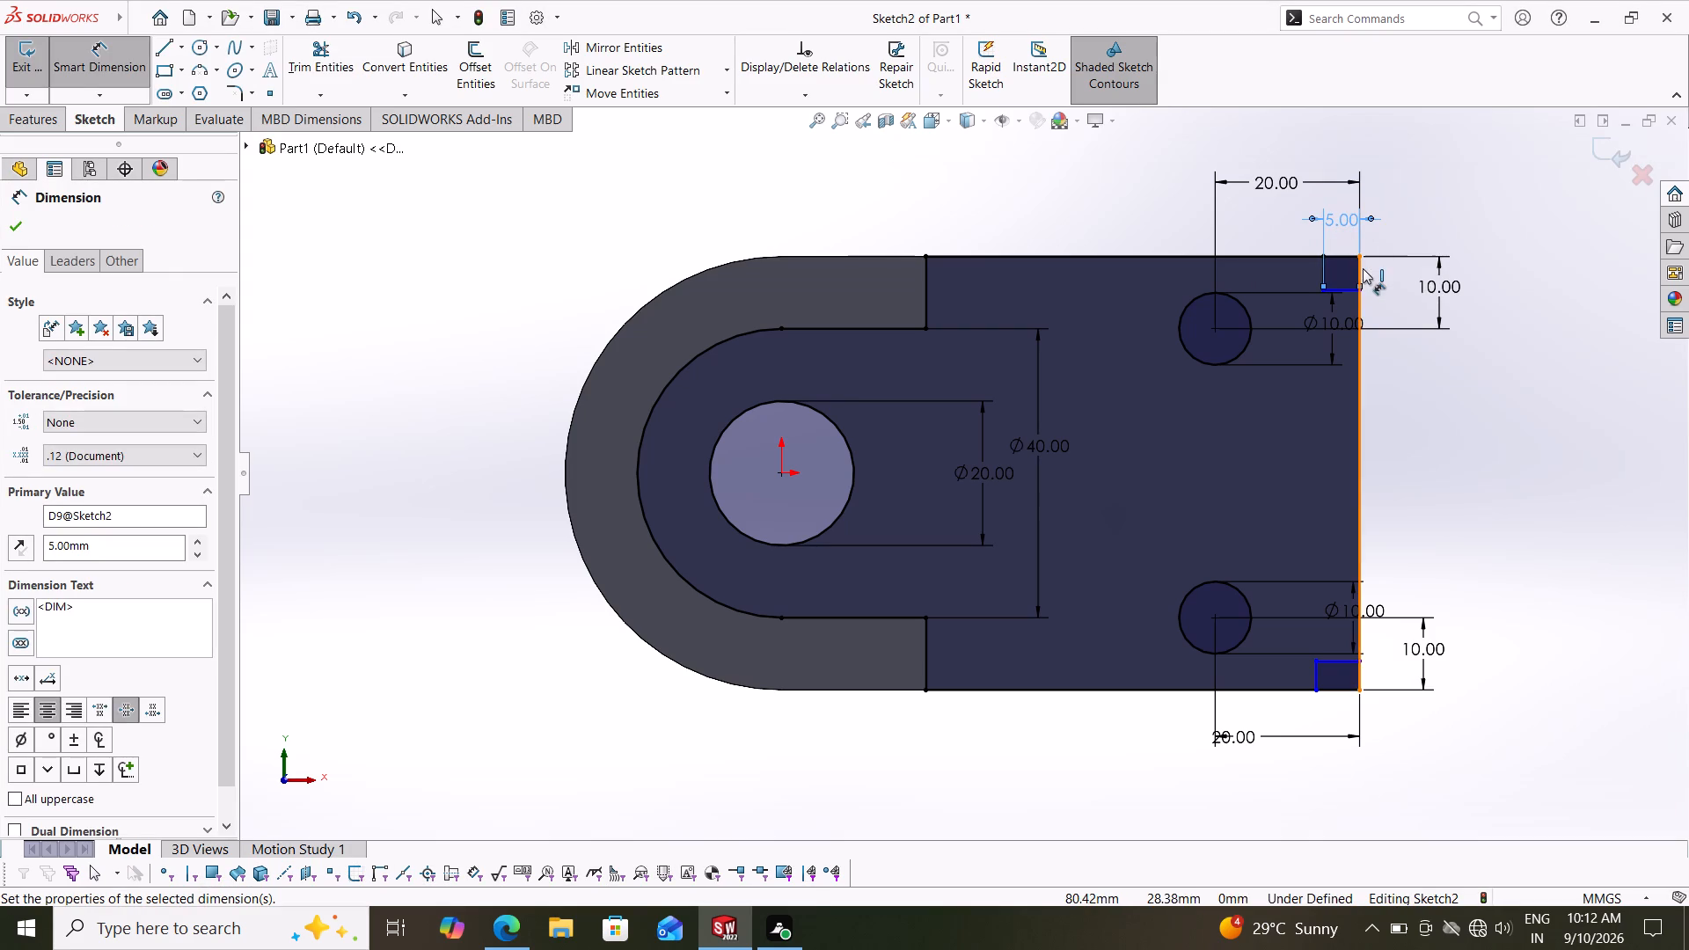
Dimension the height of the upper corner rectangle to 5 mm, measured between its two outer vertices.
click(1357, 269)
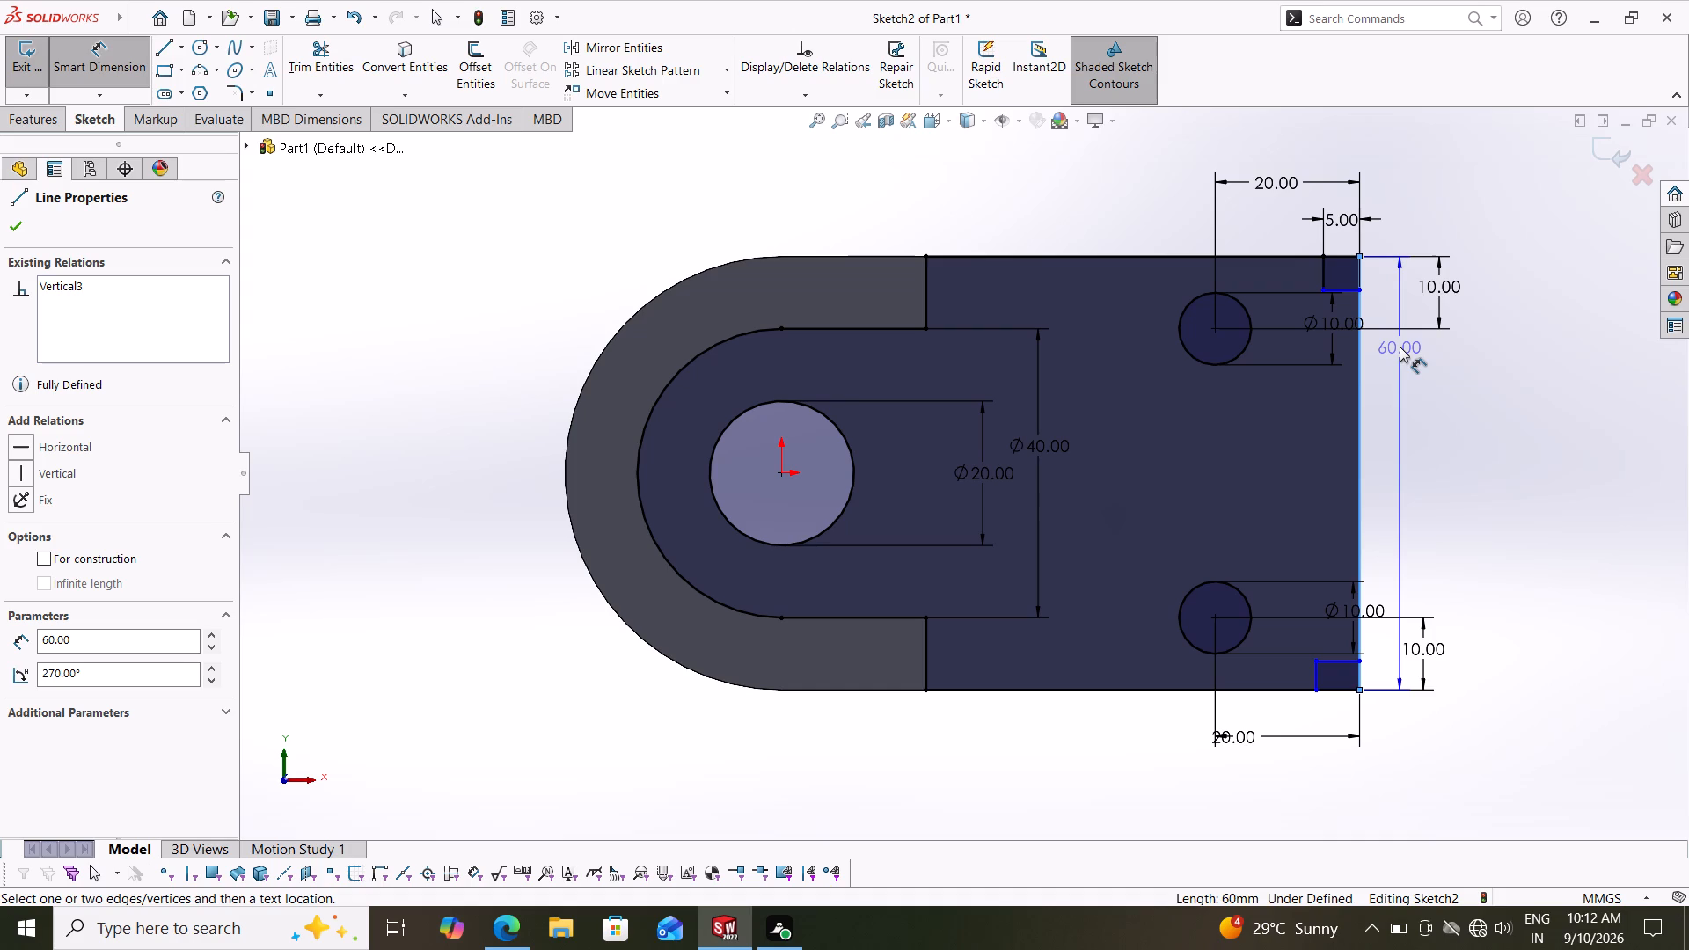
key(Escape)
scroll(1362, 344, up, 1)
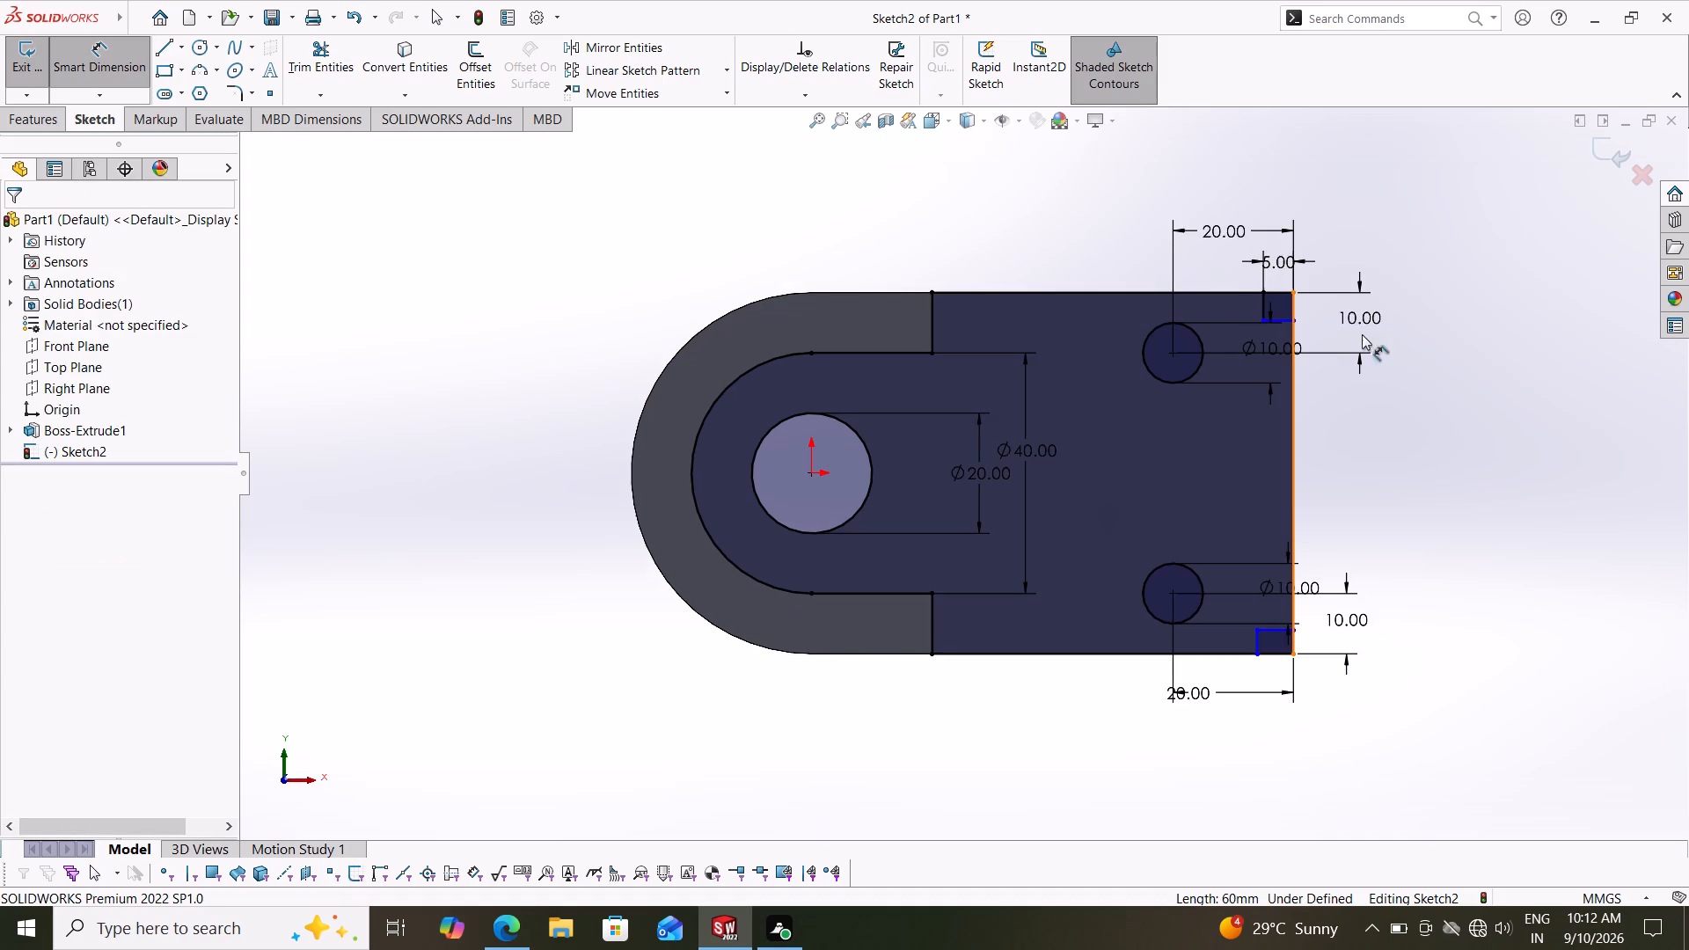
scroll(1305, 318, down, 4)
scroll(1217, 328, down, 2)
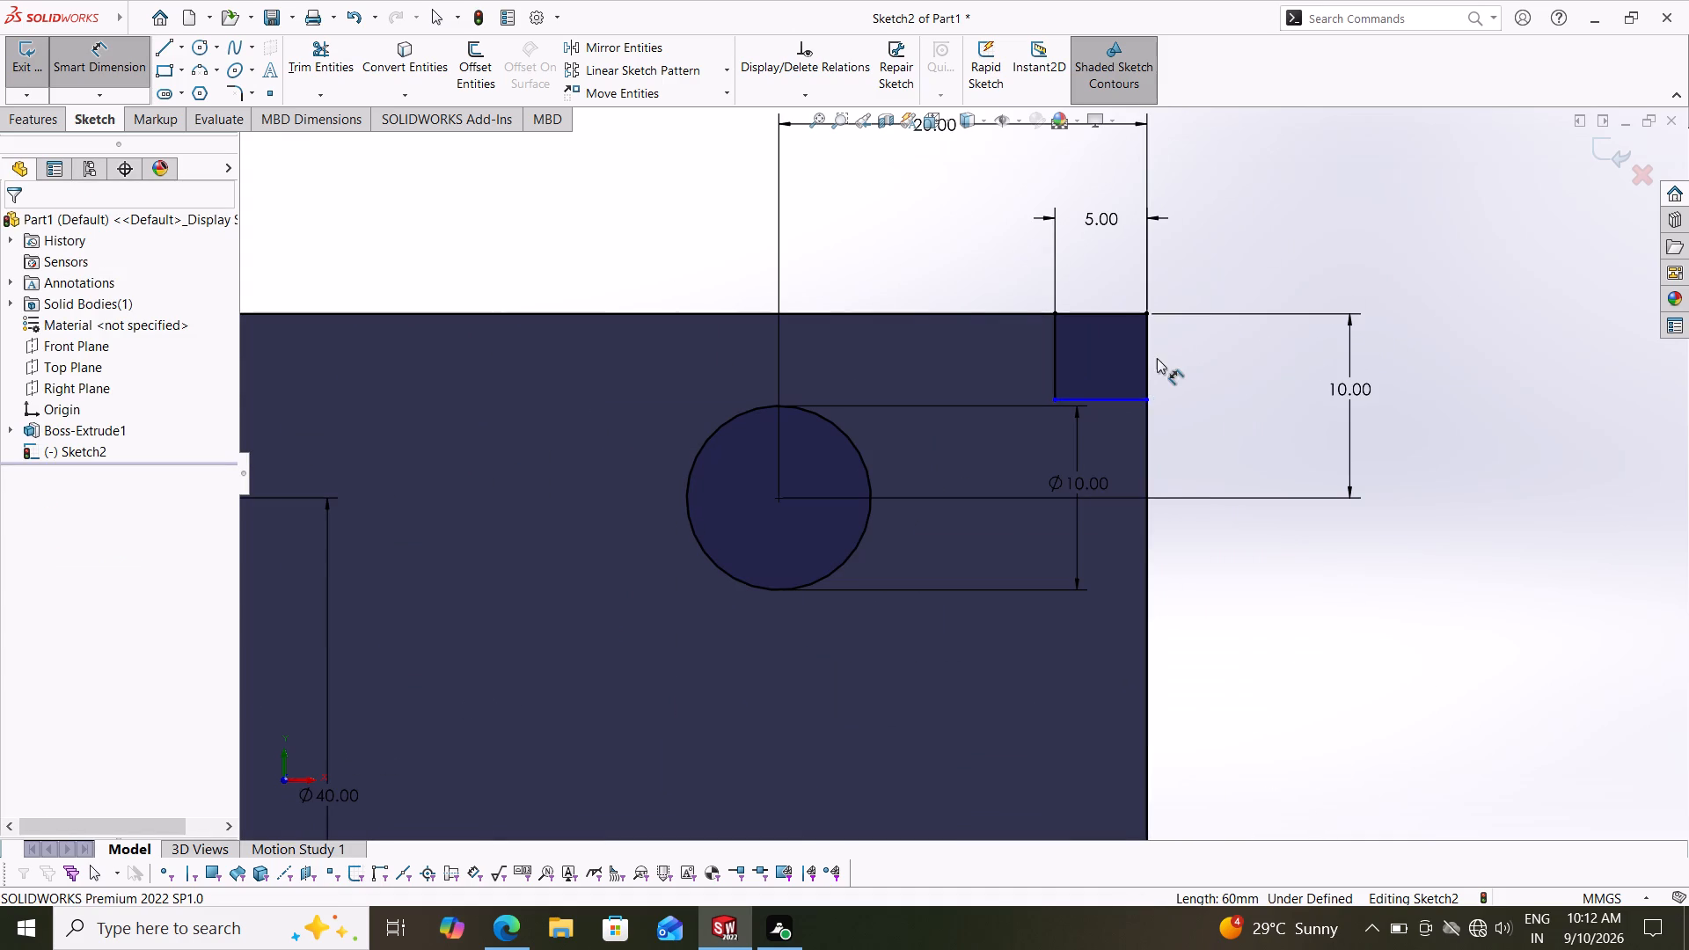
click(1146, 310)
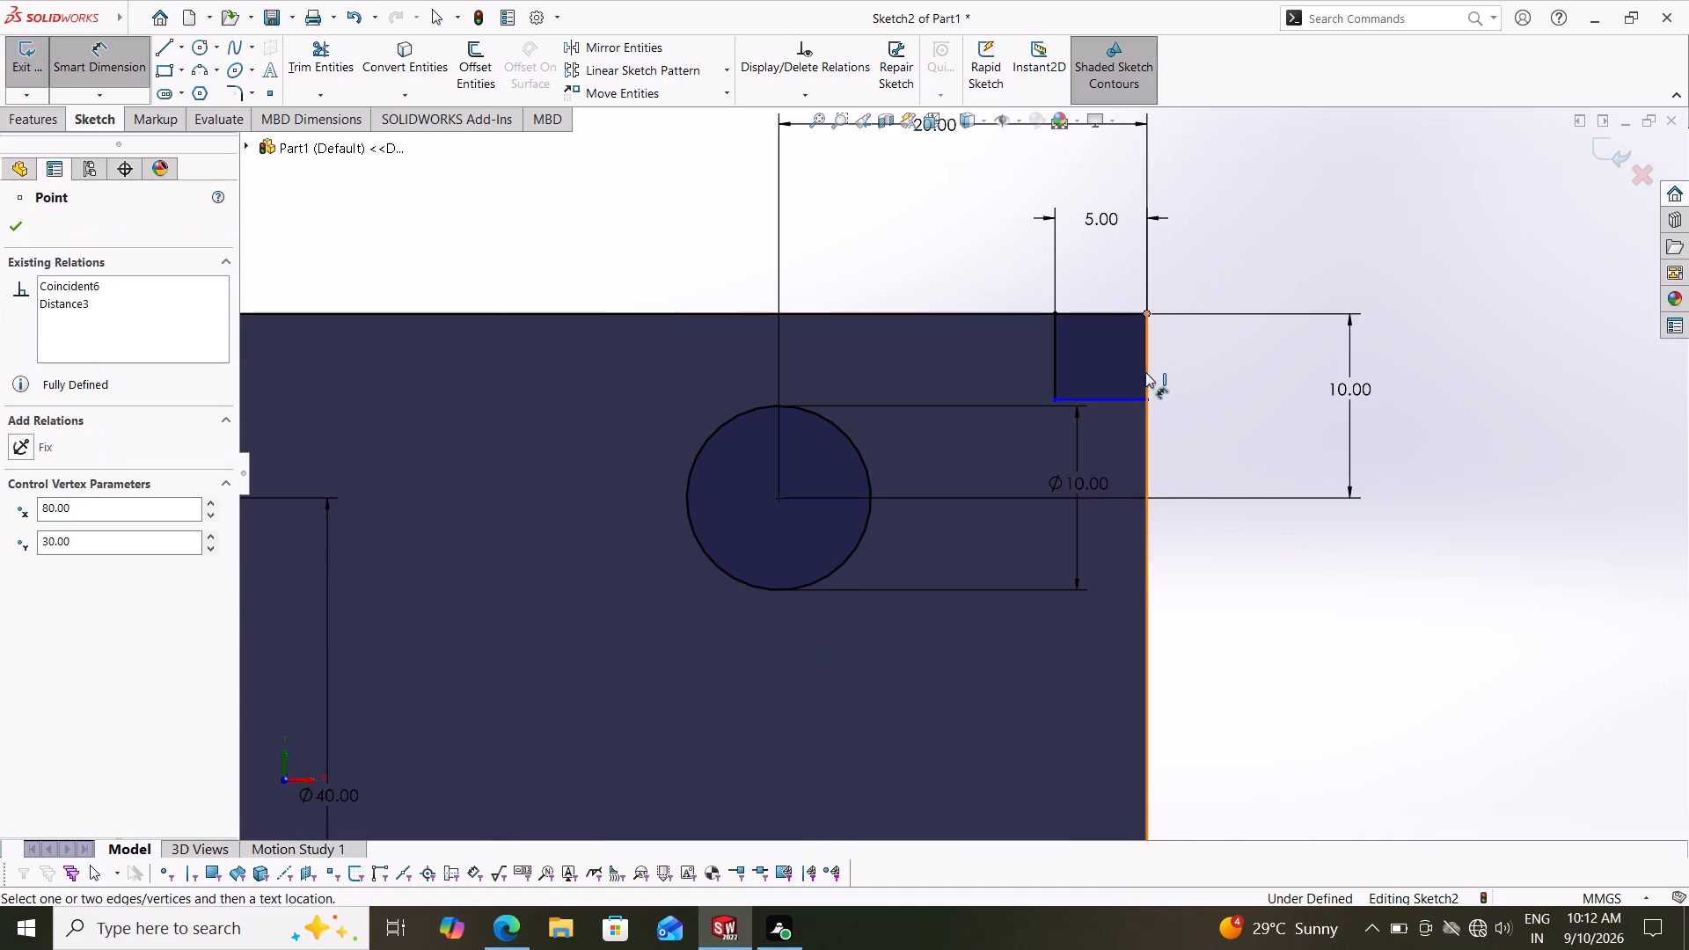
click(1149, 403)
click(1183, 349)
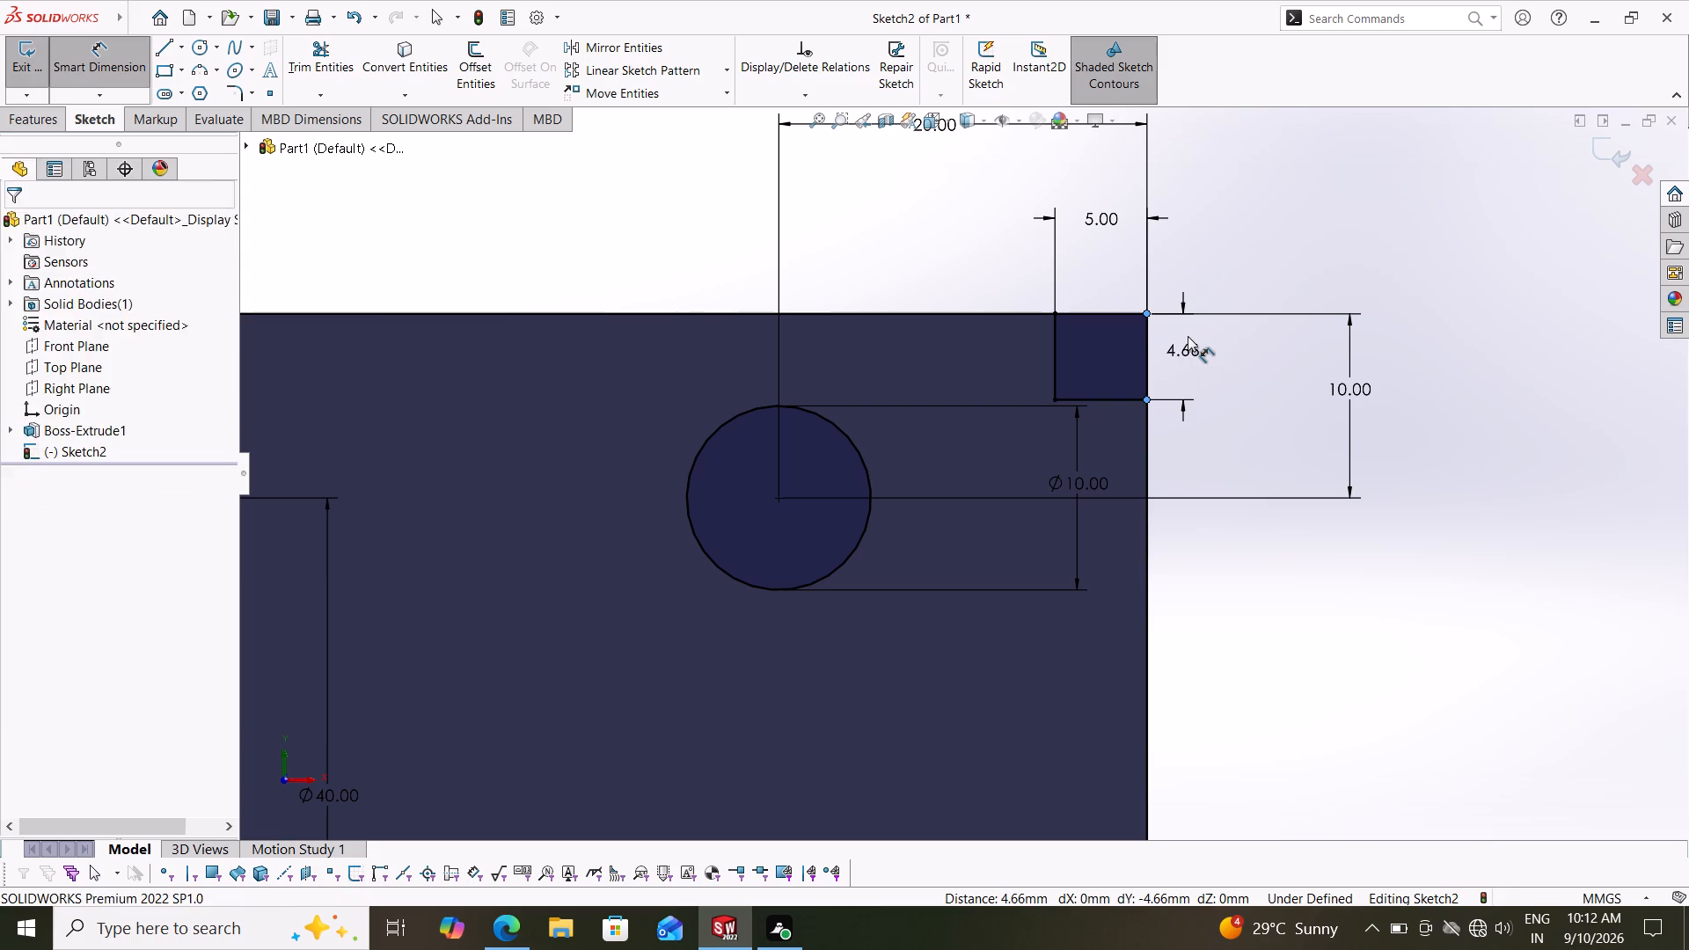
key(5)
key(Return)
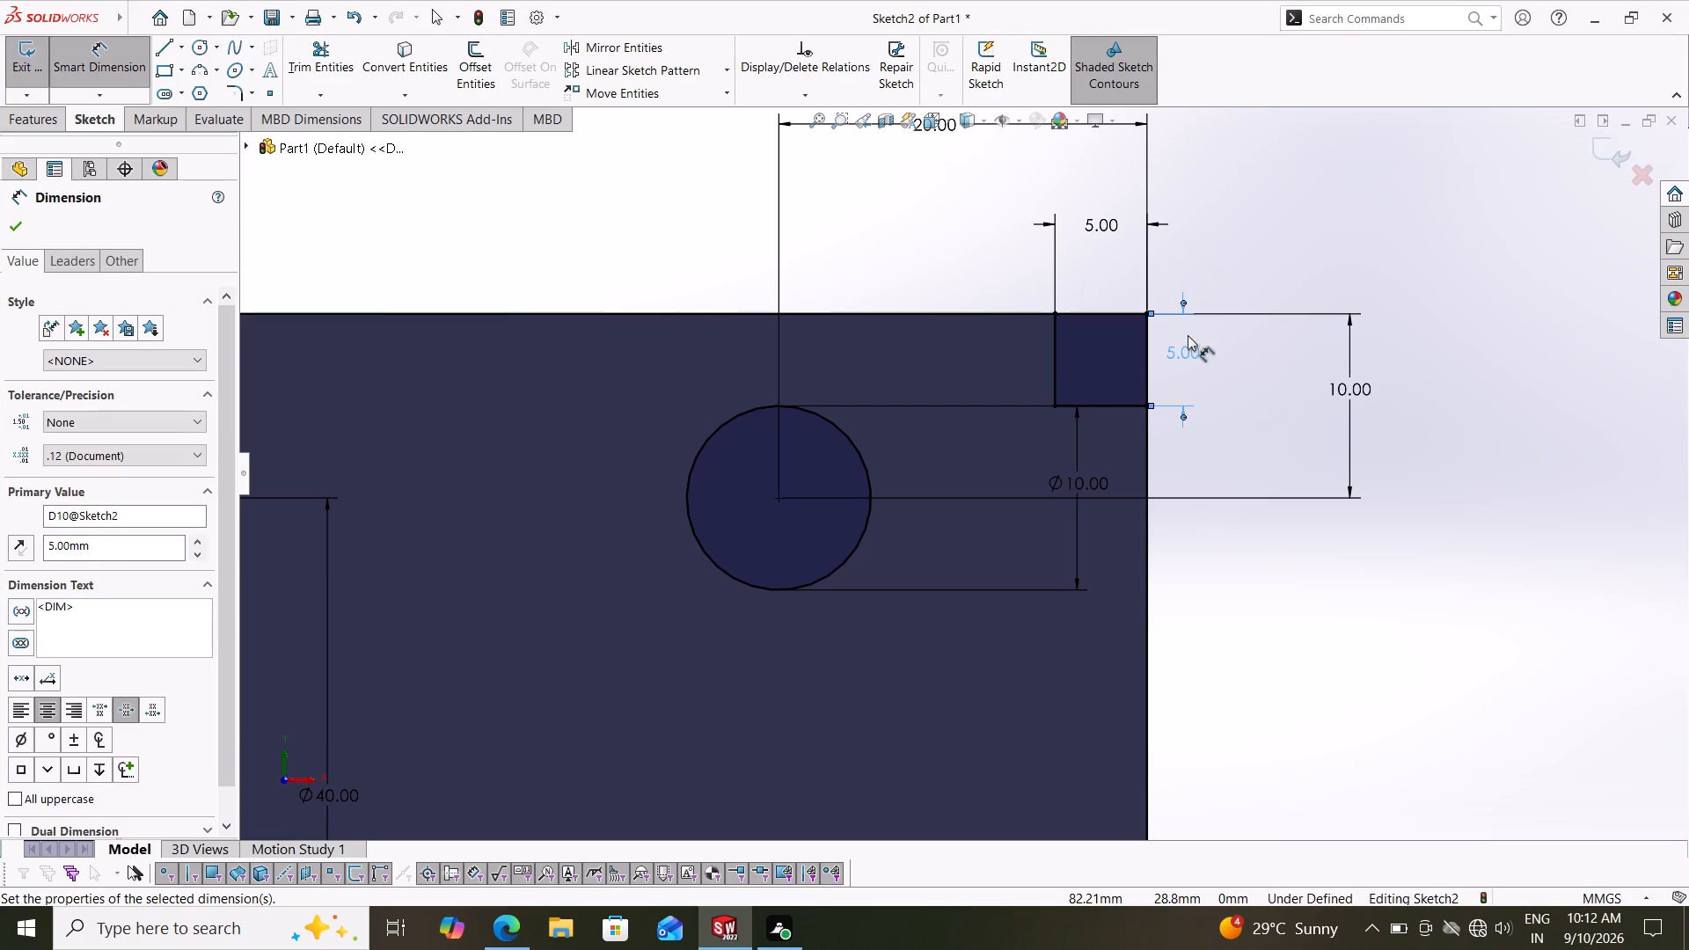
scroll(1238, 373, down, 1)
scroll(1238, 373, up, 1)
scroll(1155, 559, down, 2)
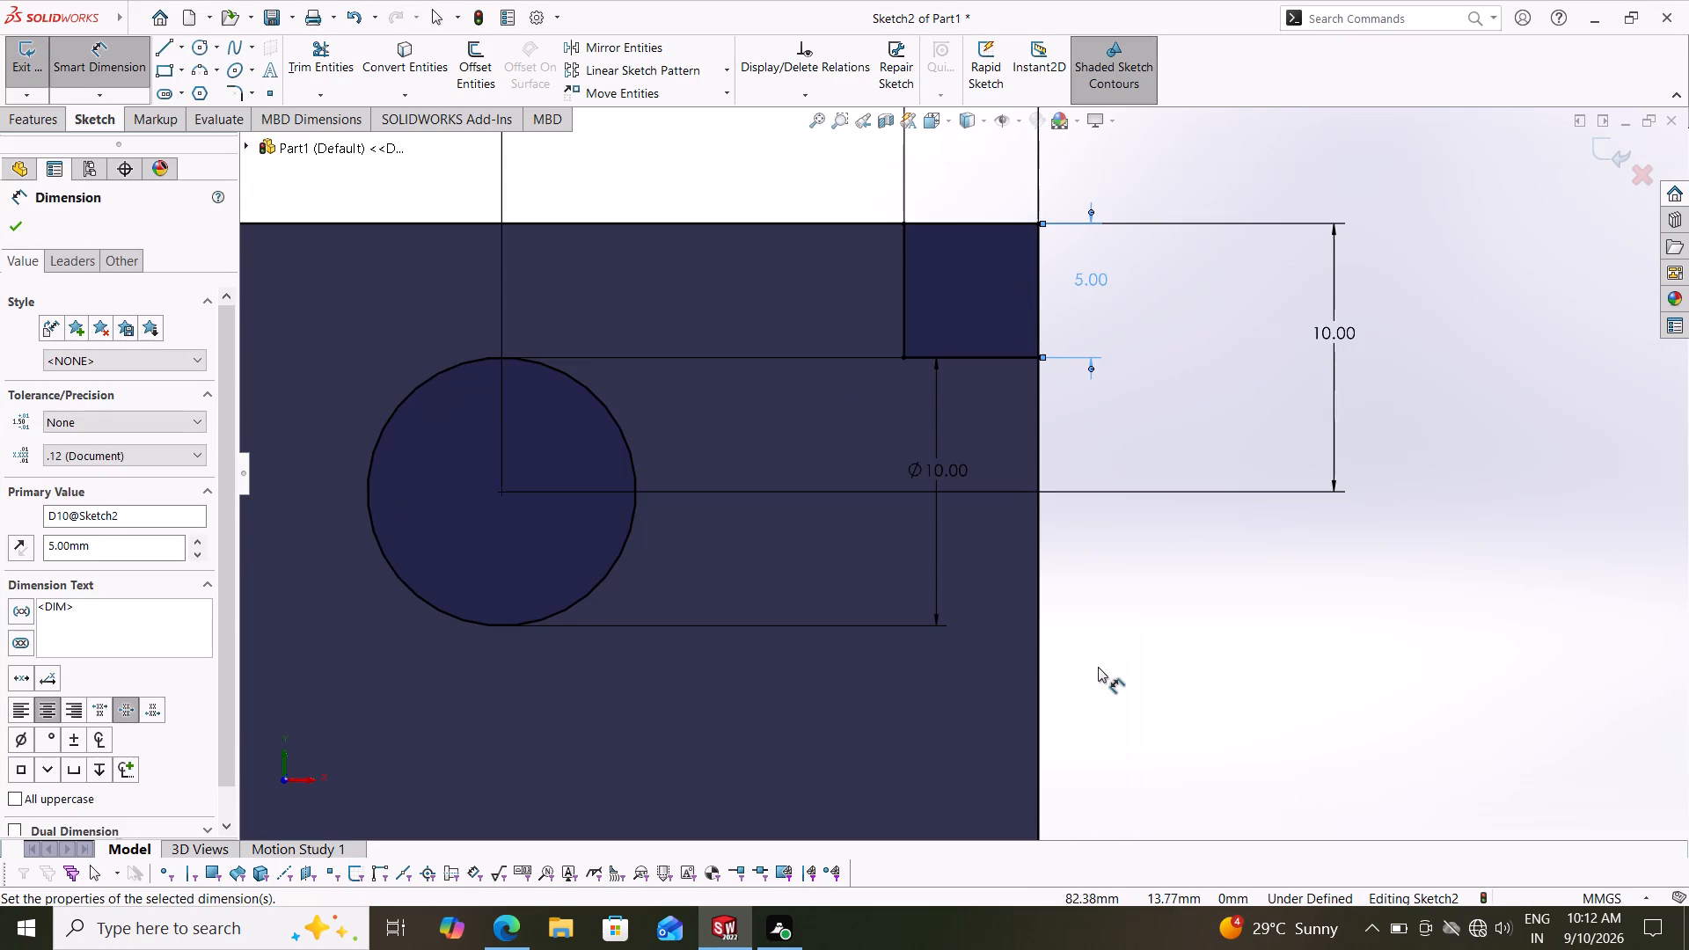
Dimension the height of the lower corner rectangle at the square end to 5 mm, between its two outer vertices.
scroll(1094, 670, up, 2)
scroll(1094, 671, down, 1)
scroll(1094, 671, up, 1)
scroll(1015, 745, up, 4)
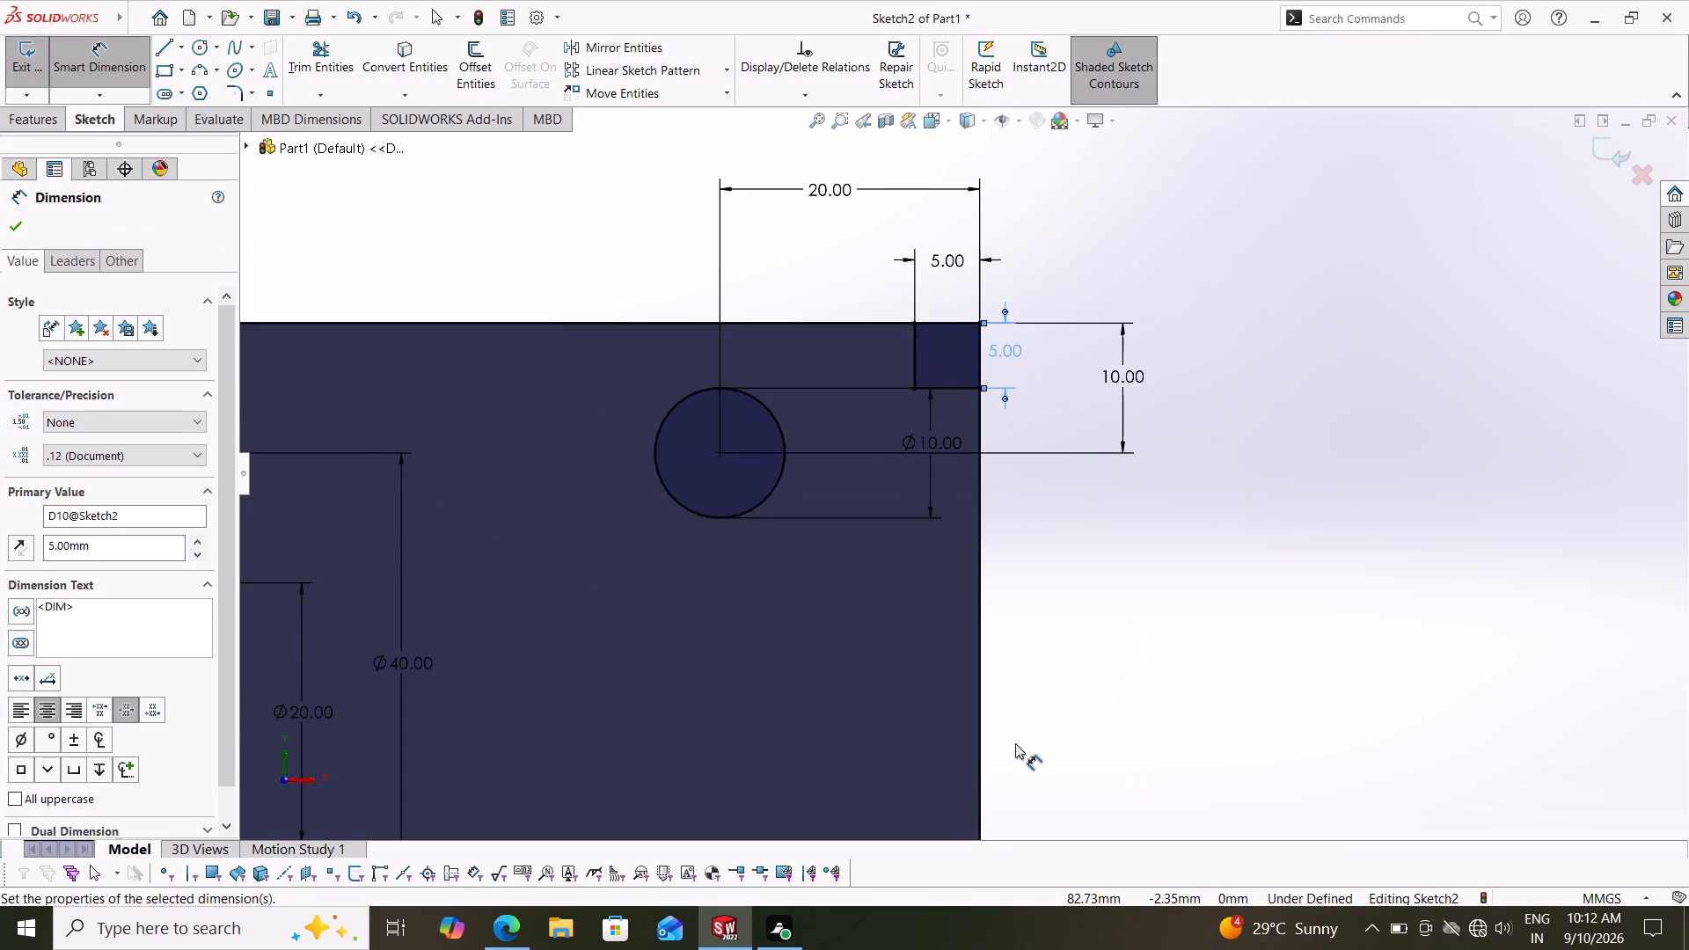
scroll(1015, 743, up, 3)
scroll(983, 716, down, 2)
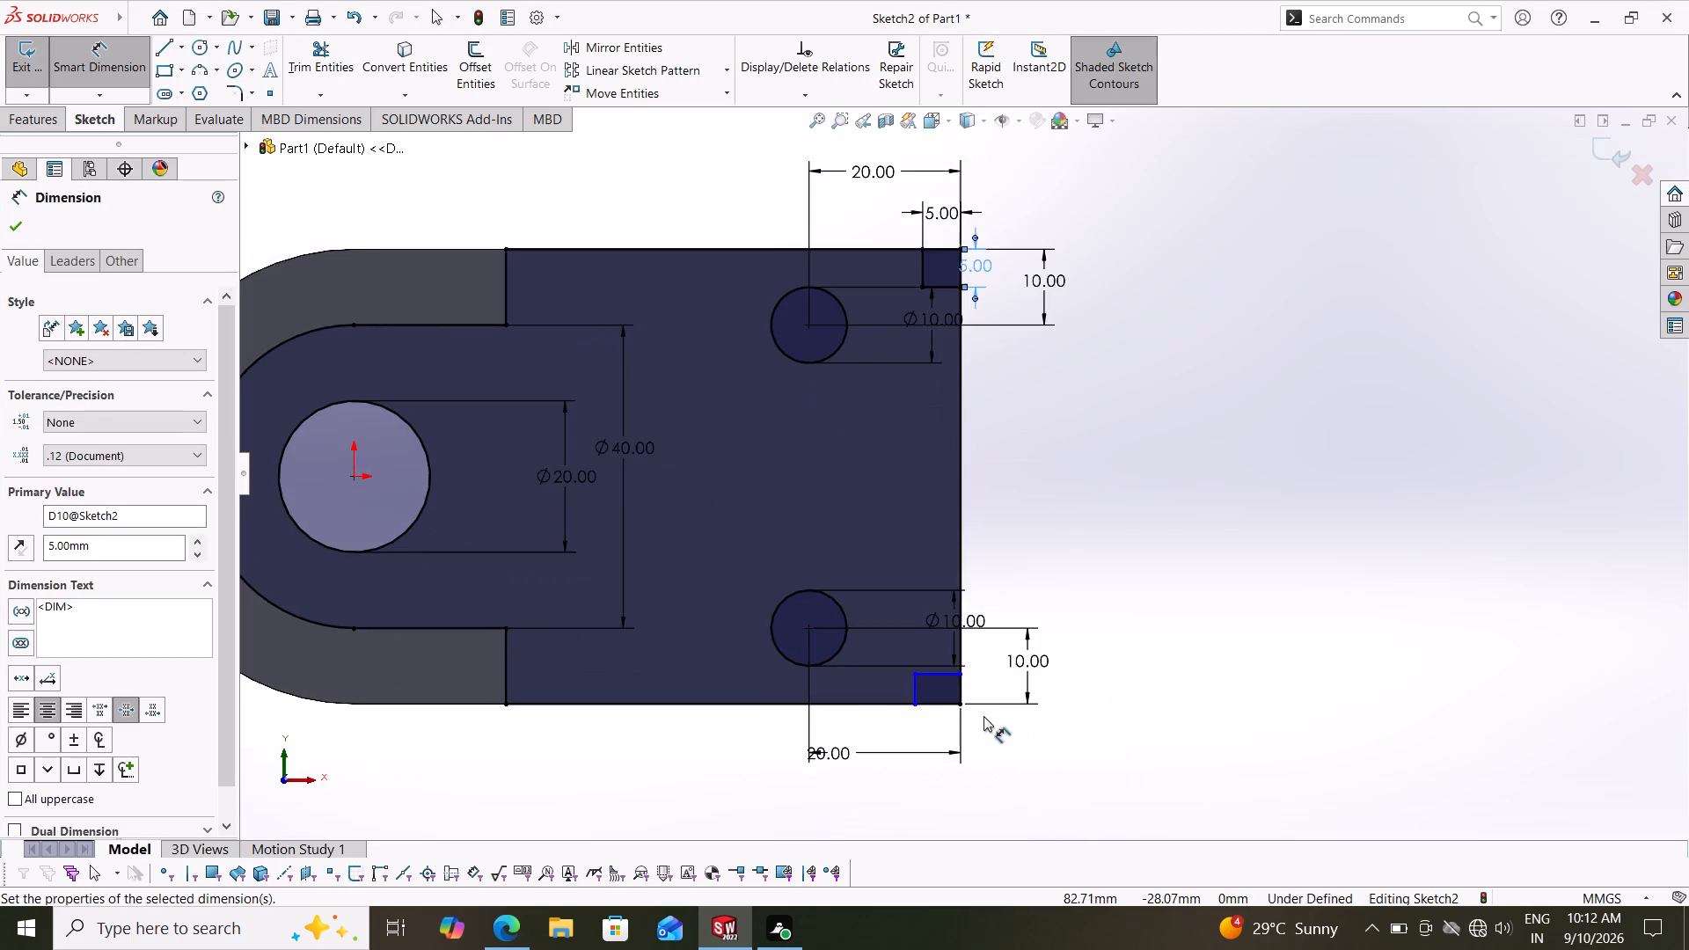
scroll(983, 716, down, 2)
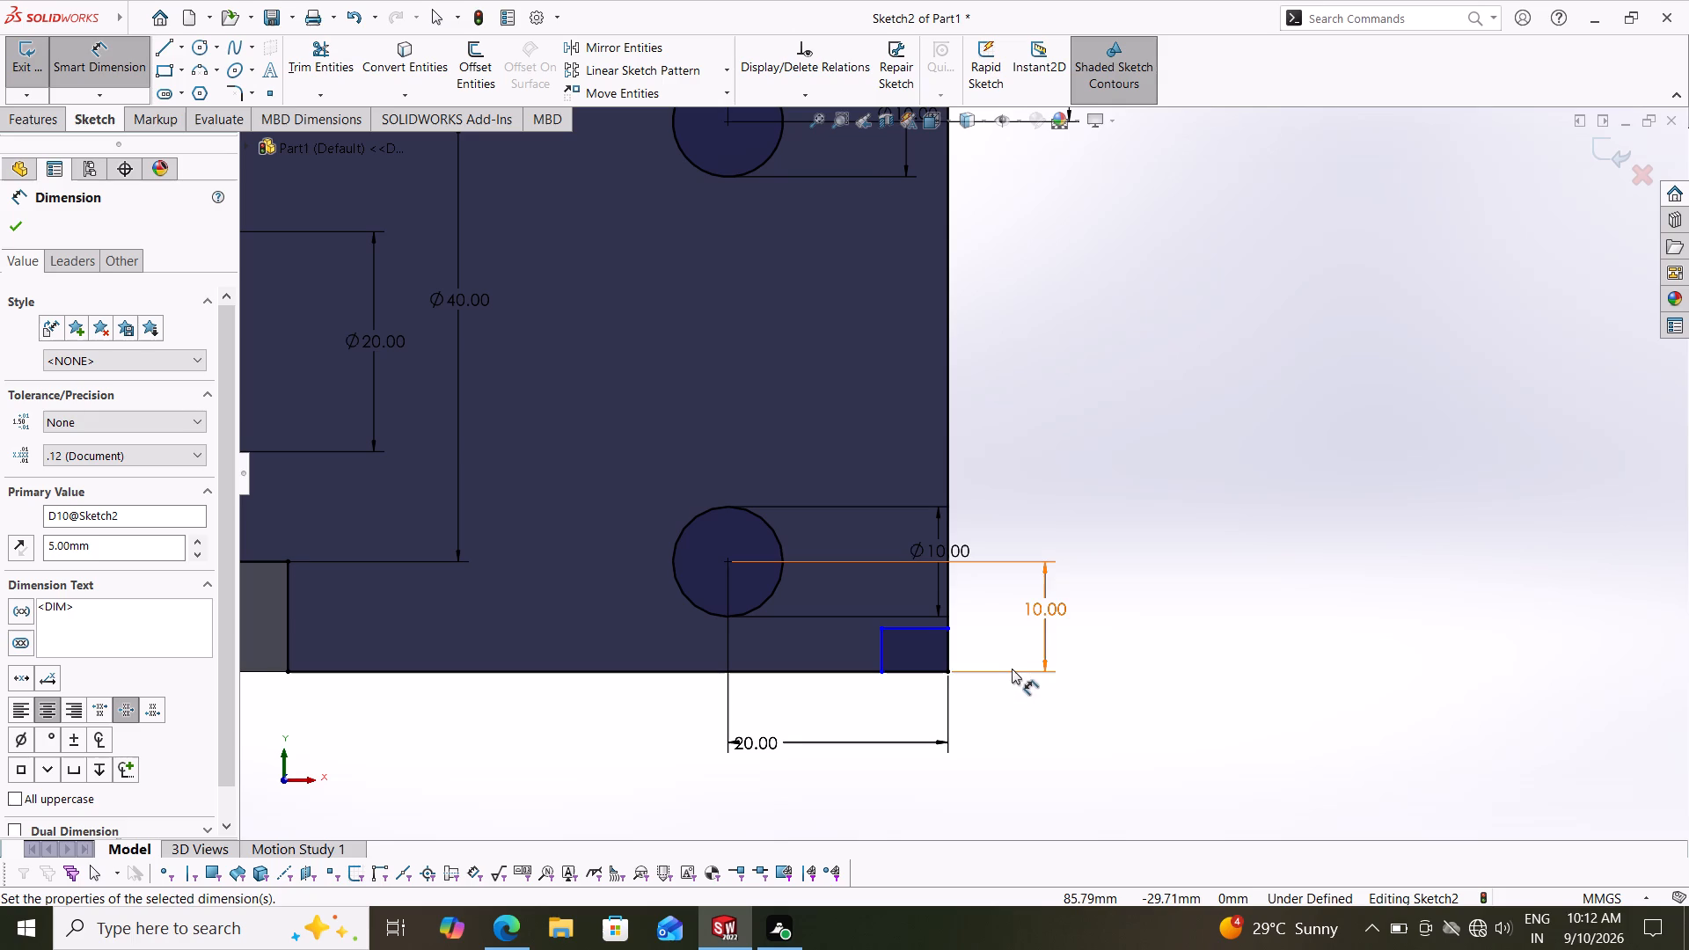
click(947, 630)
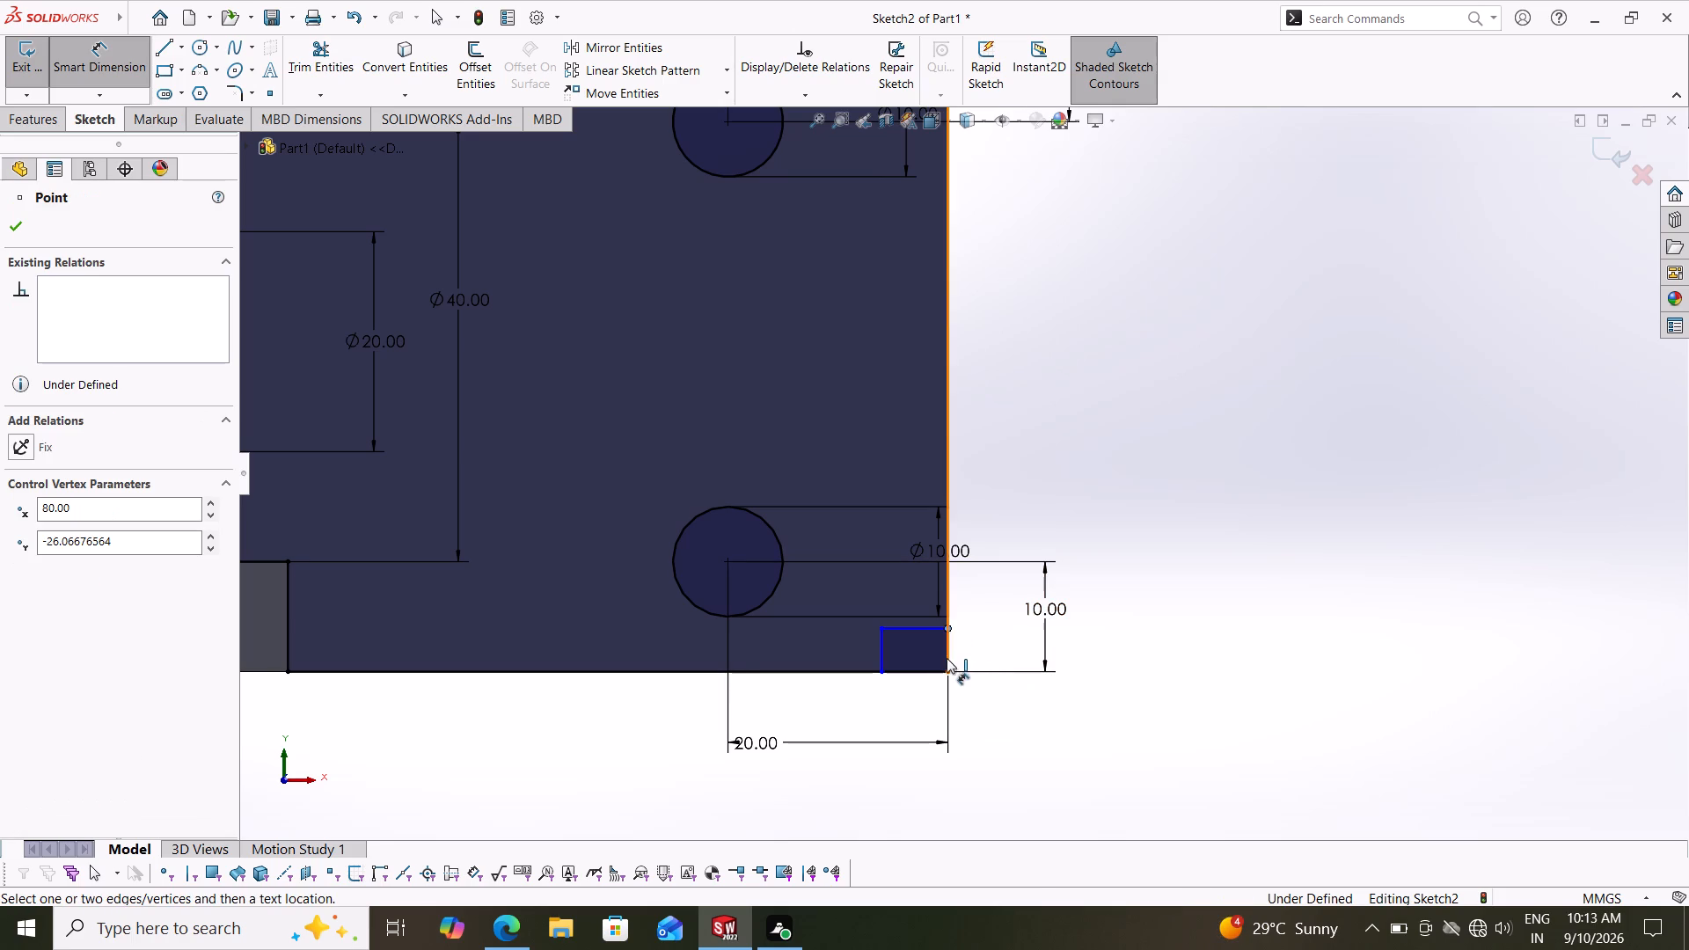
click(946, 675)
click(985, 650)
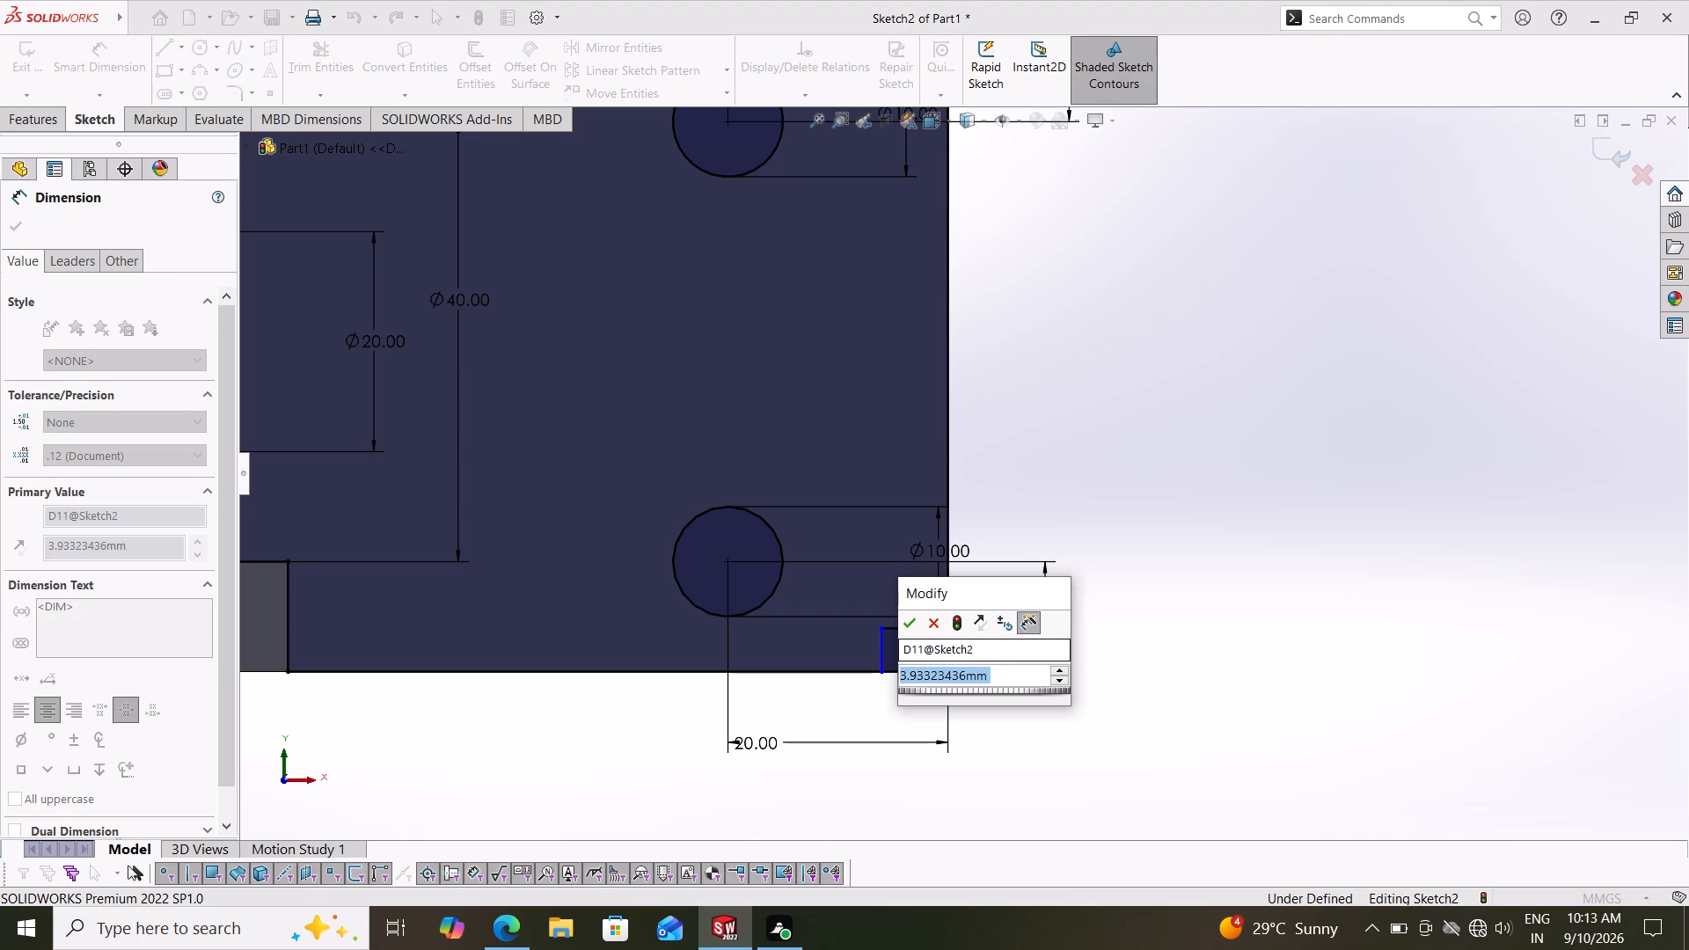
key(5)
key(Return)
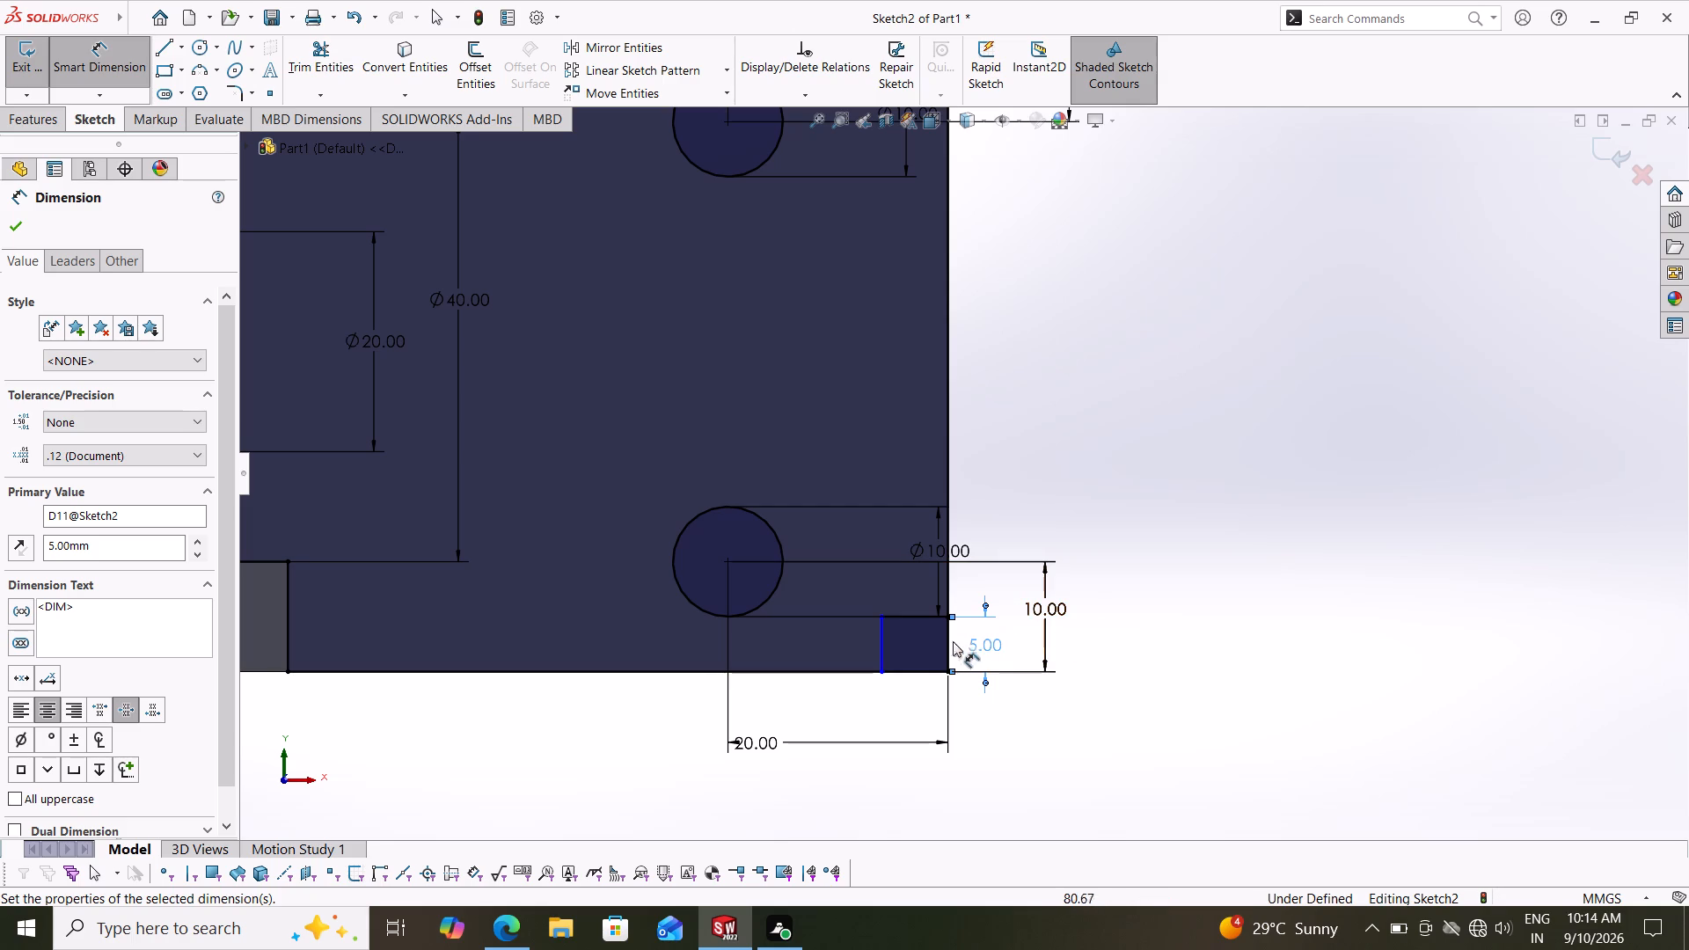
Dimension the width of the lower corner rectangle to 5 mm, between its two bottom vertices.
click(881, 671)
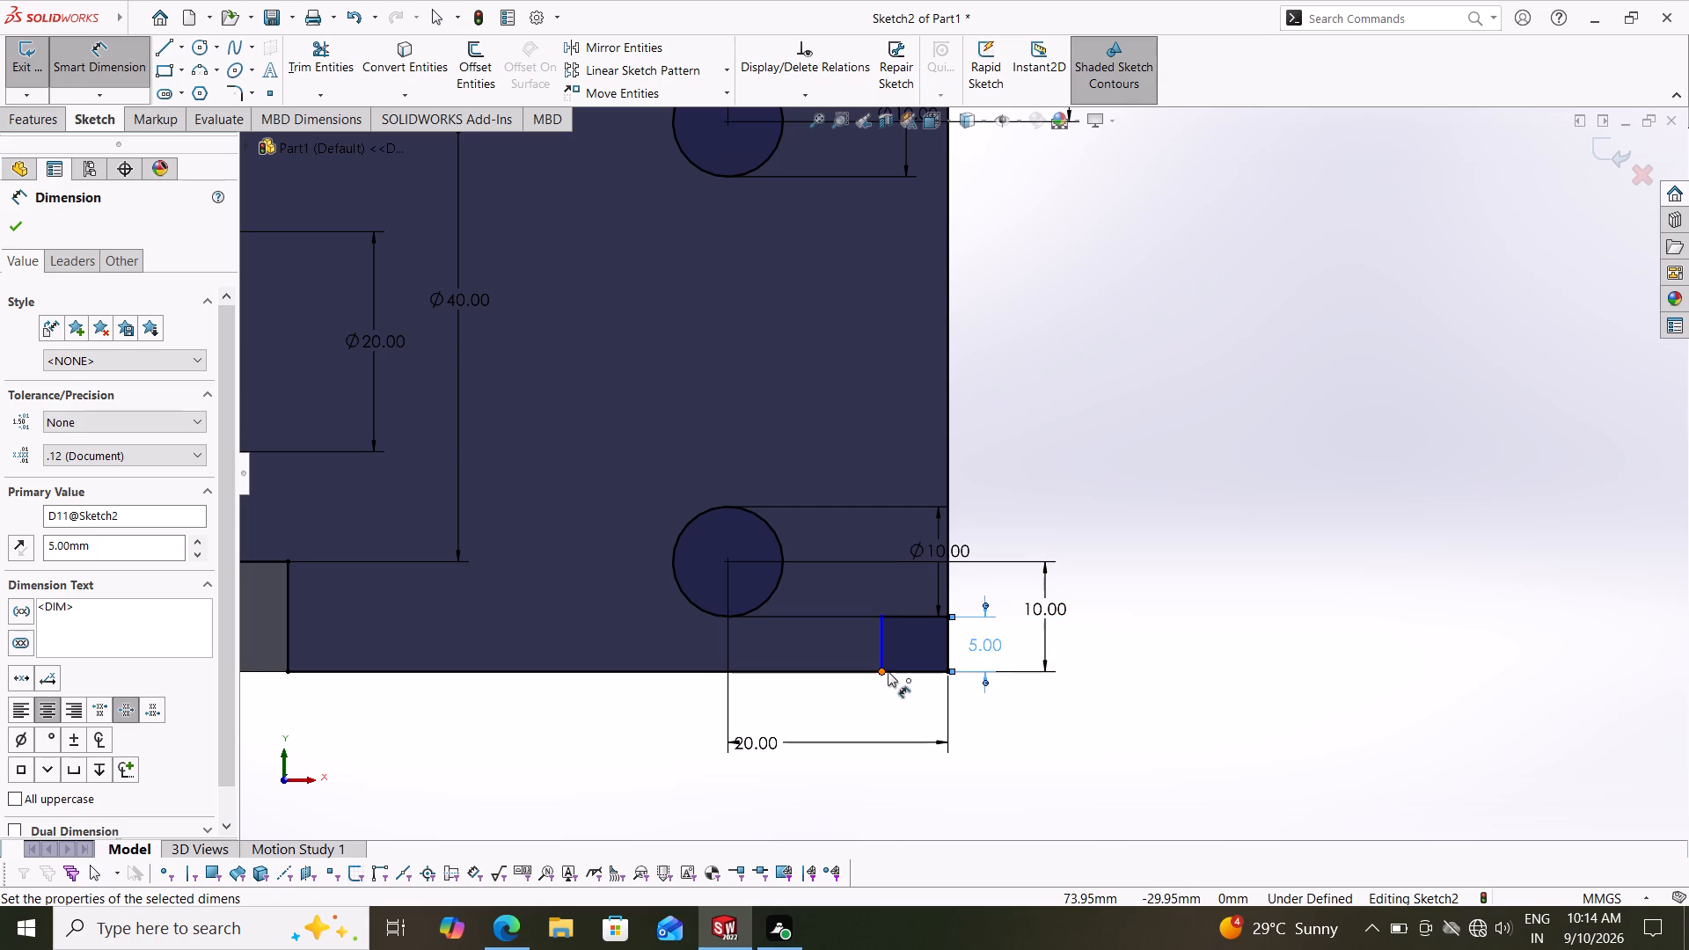
click(950, 670)
click(910, 710)
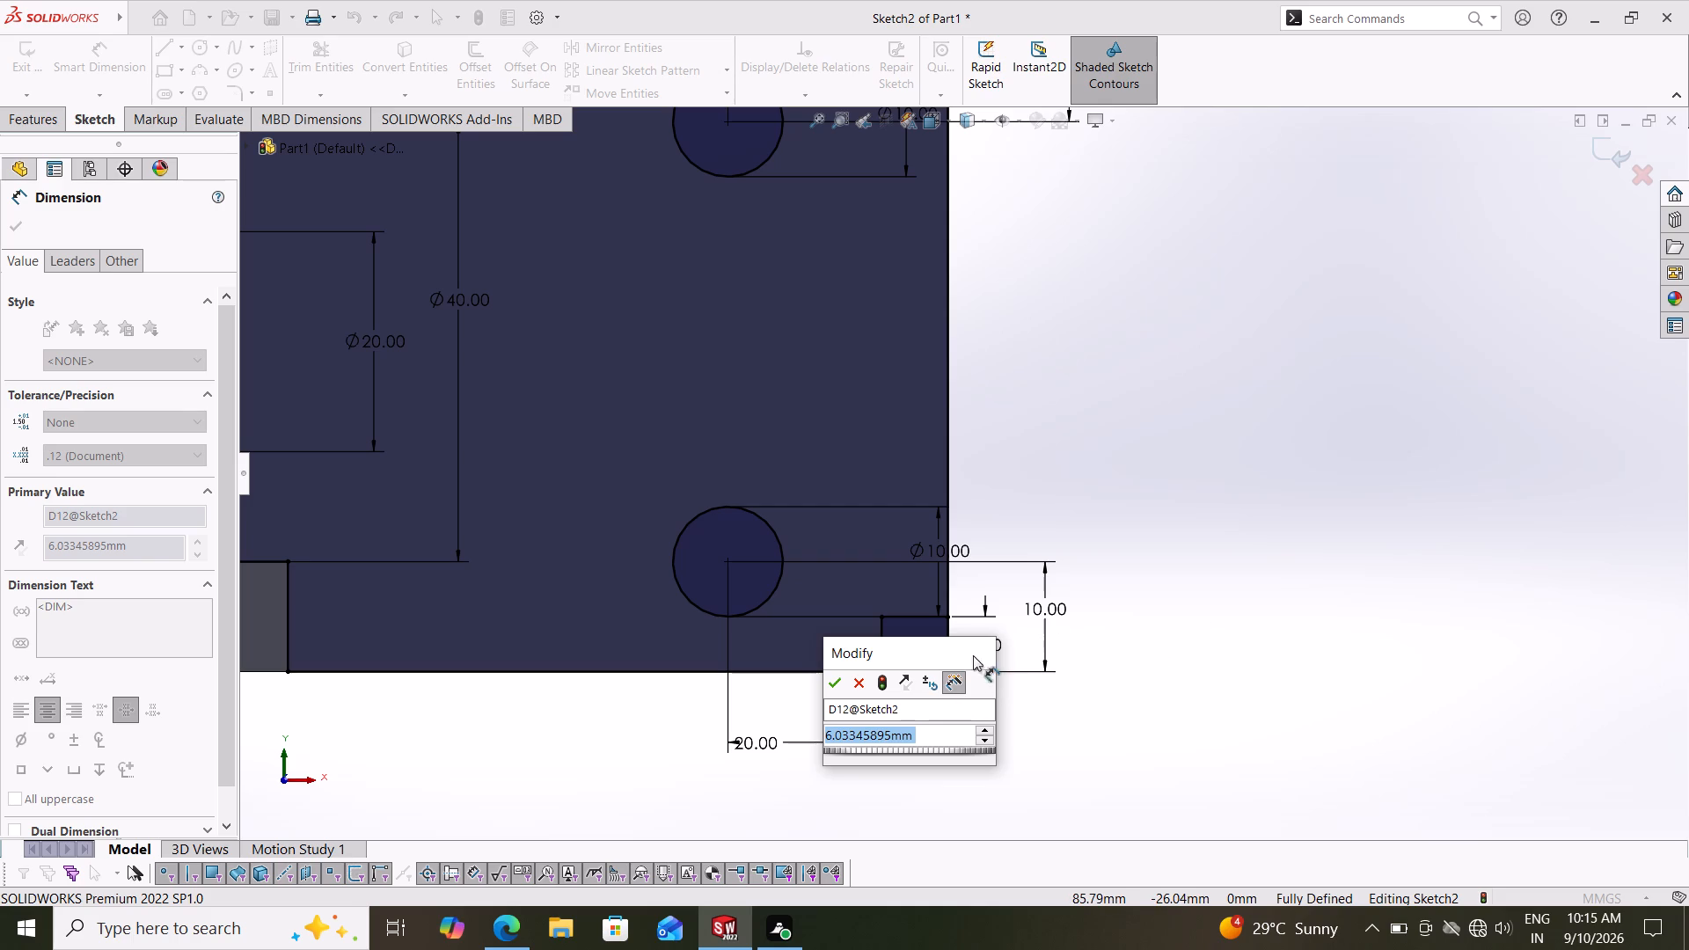
key(5)
key(Return)
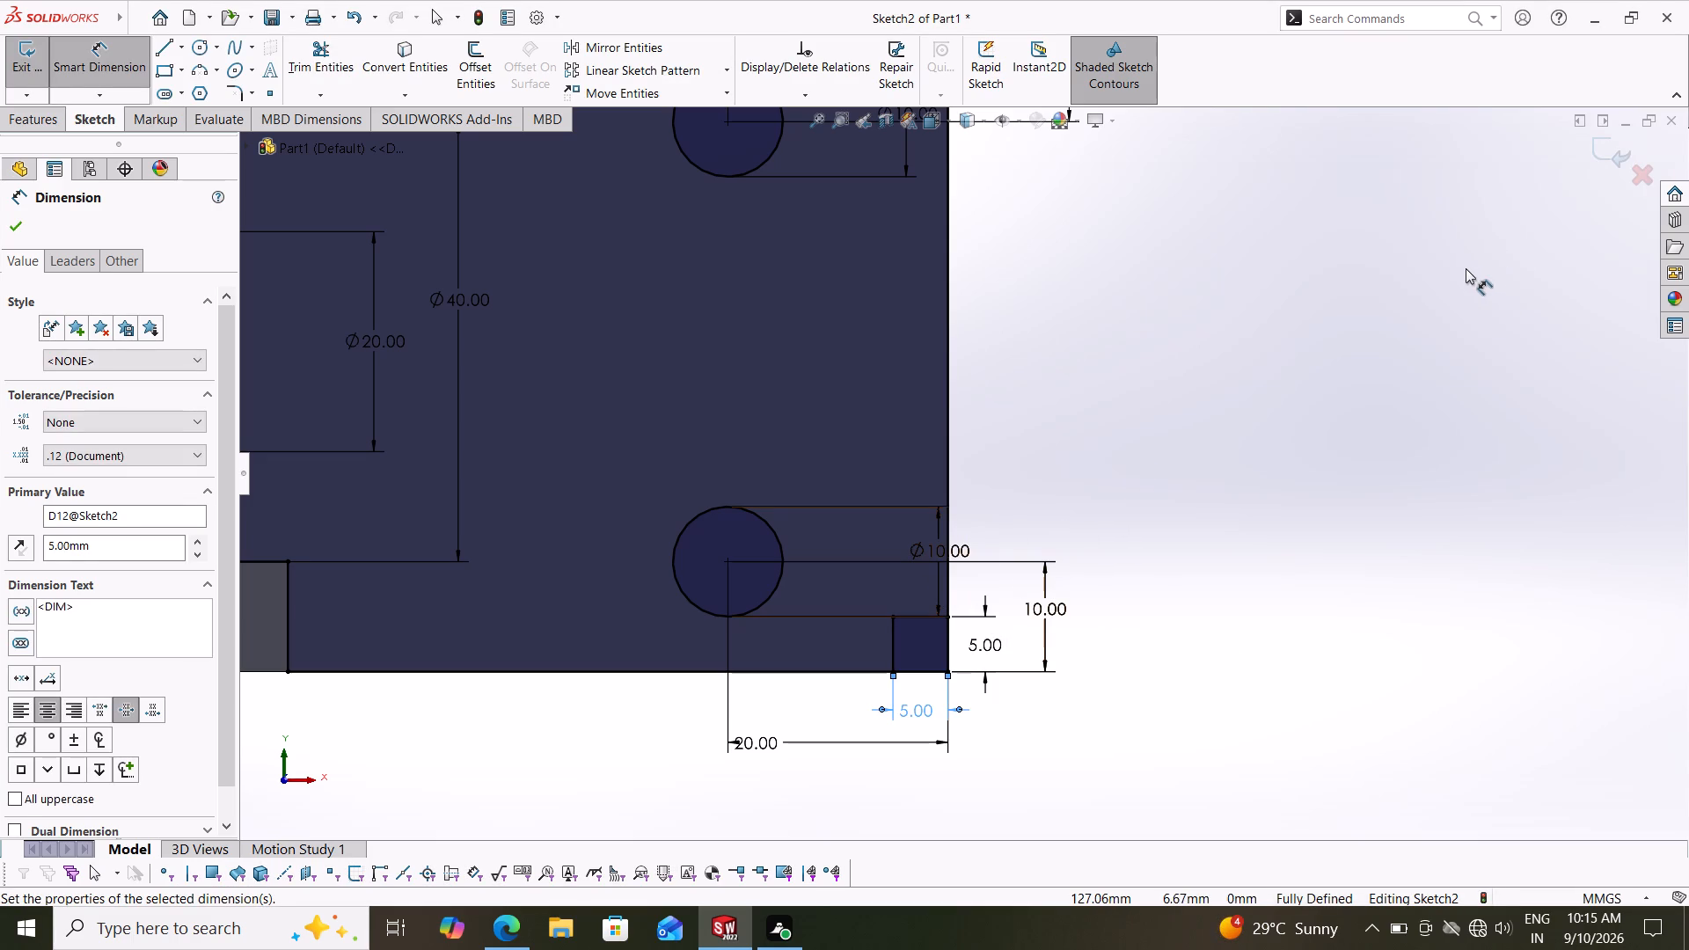
key(Escape)
key(Escape)
Trim the two outer profile segments at the lower corner square, leaving a square notch.
click(309, 55)
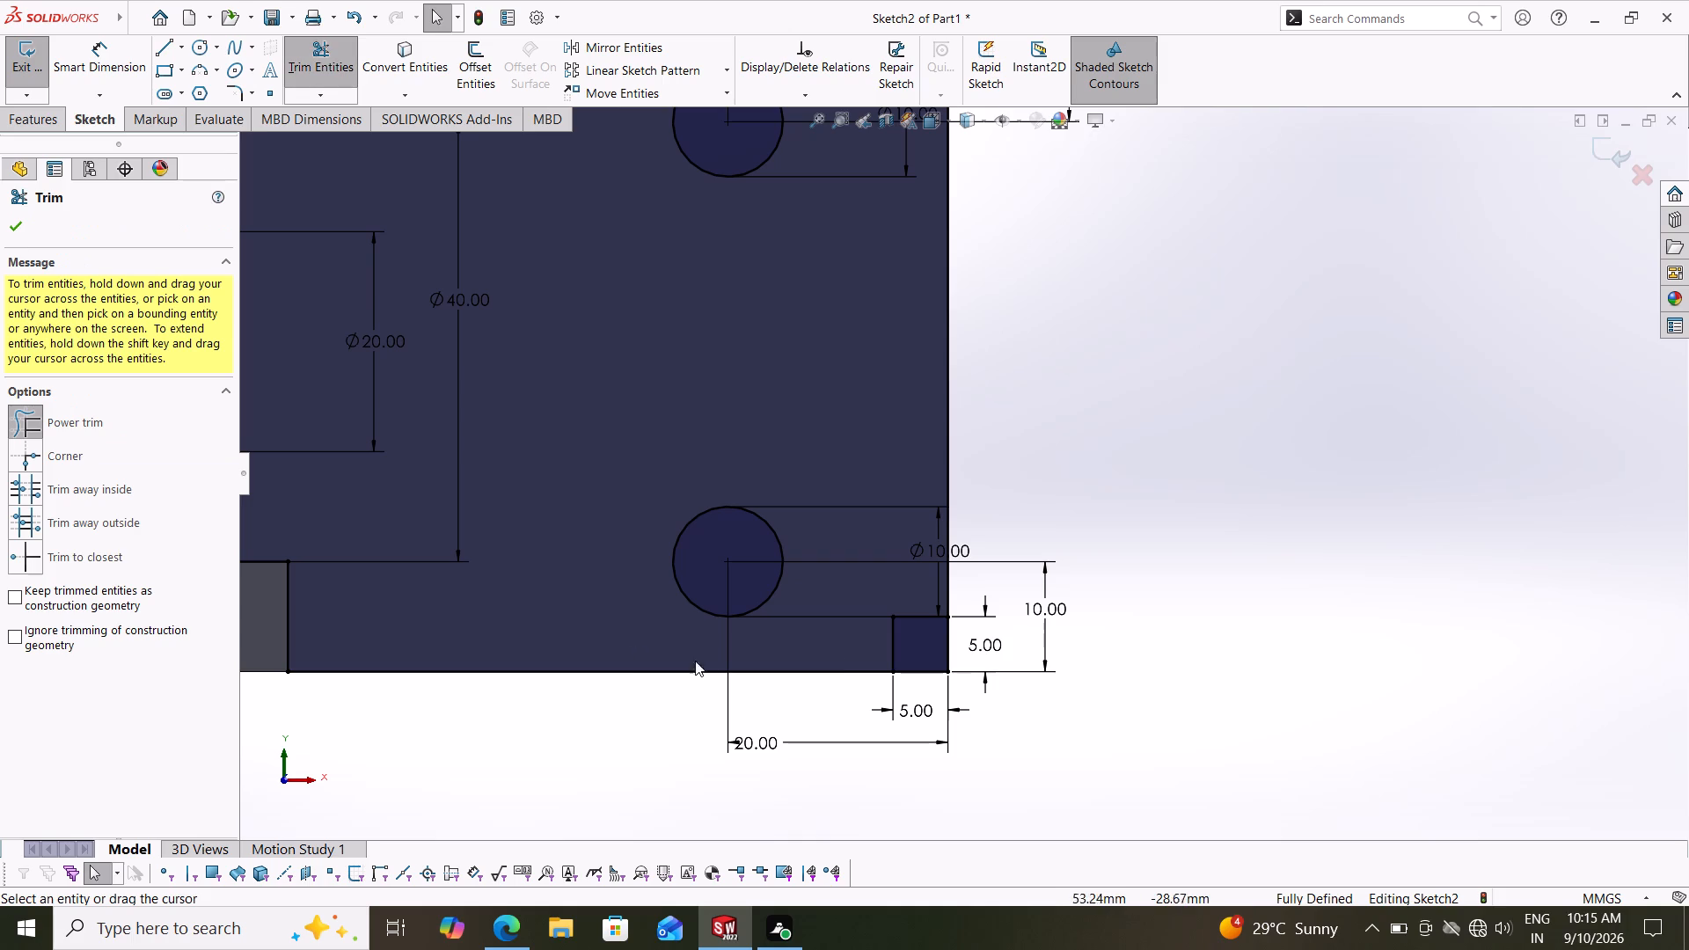
drag(930, 689, 923, 662)
drag(930, 648, 951, 644)
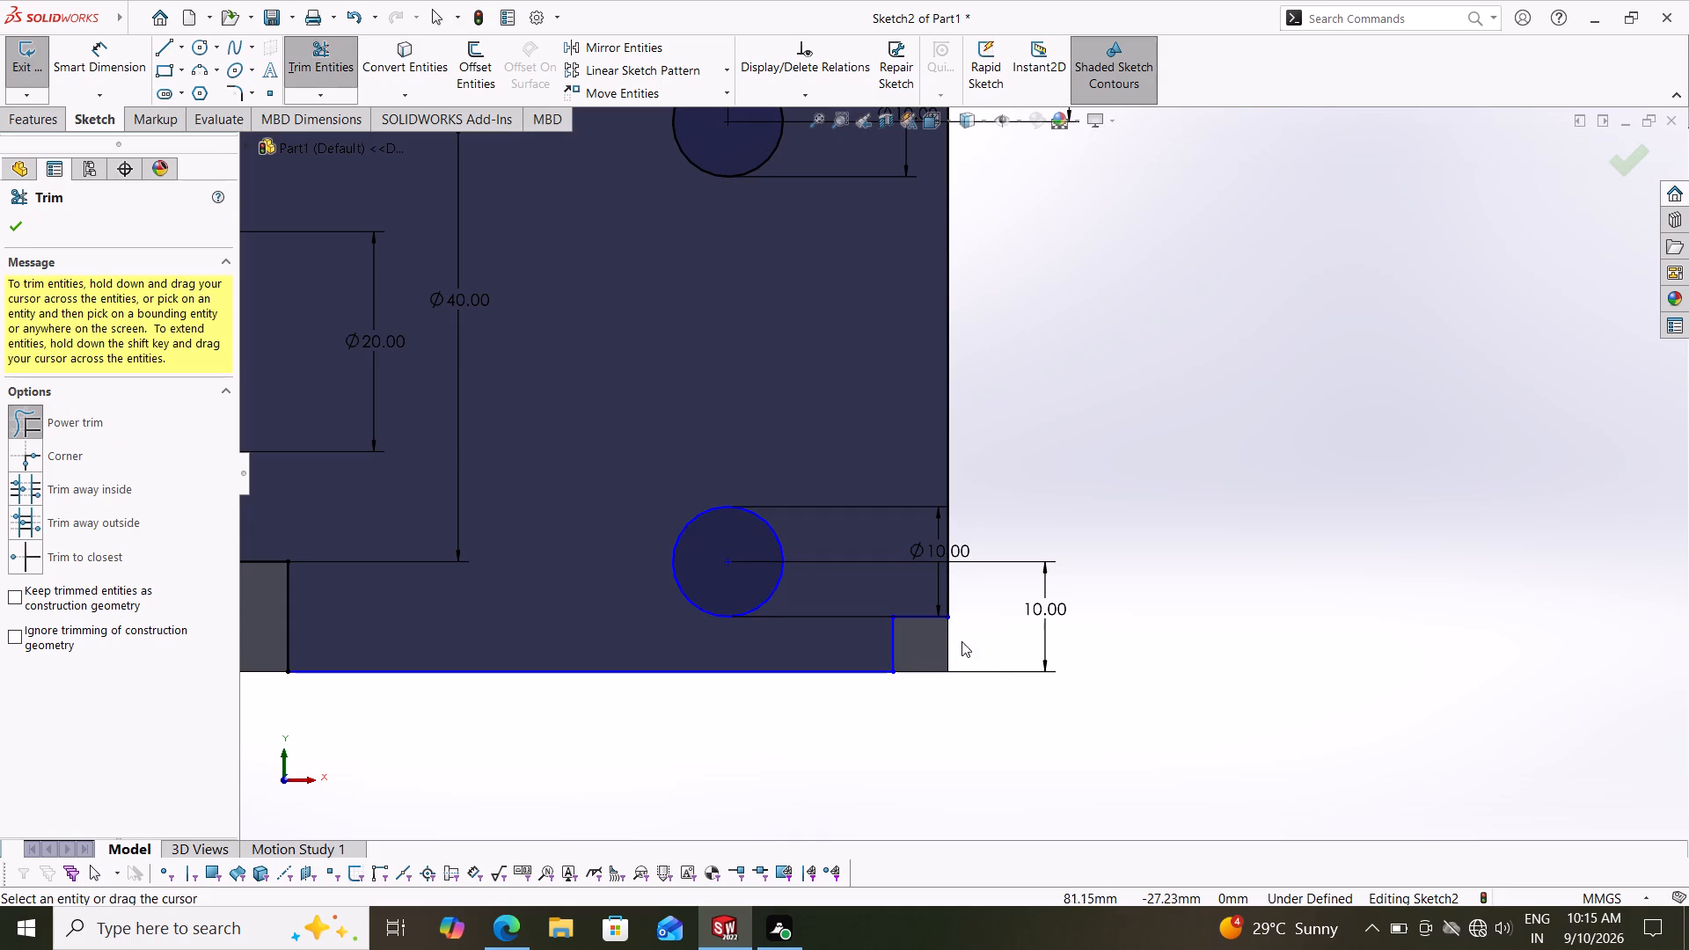
Trim the two outer profile segments at the upper corner square, leaving a matching square notch.
scroll(1035, 465, down, 1)
scroll(1031, 457, up, 2)
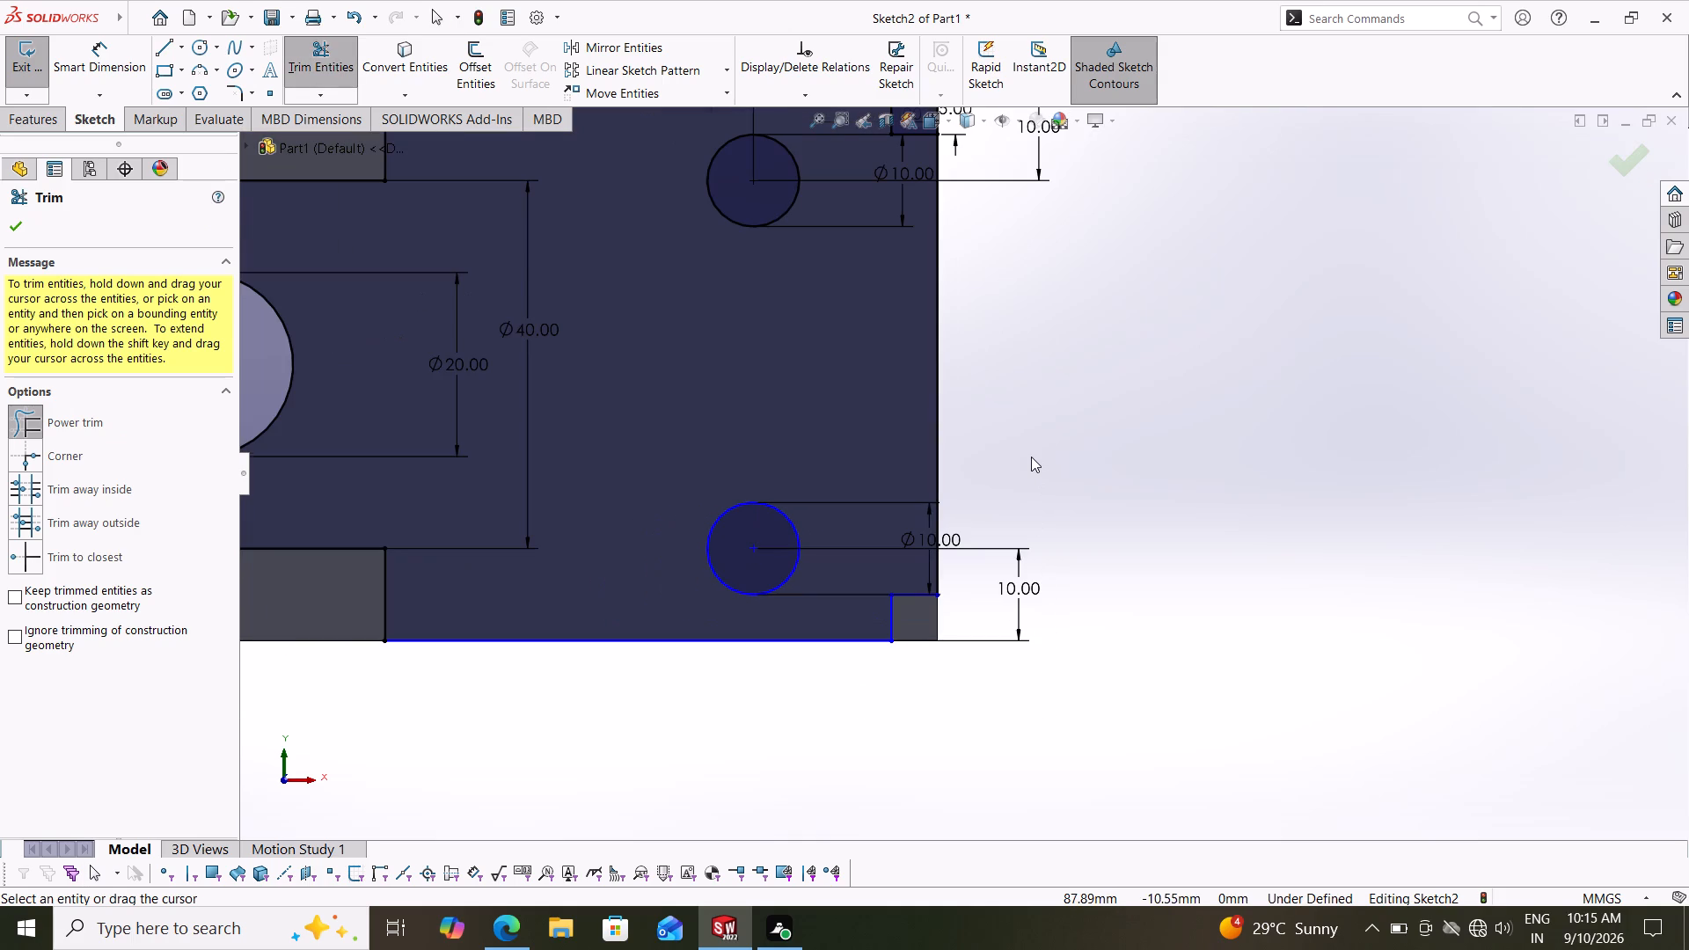
scroll(956, 285, down, 3)
scroll(946, 240, up, 3)
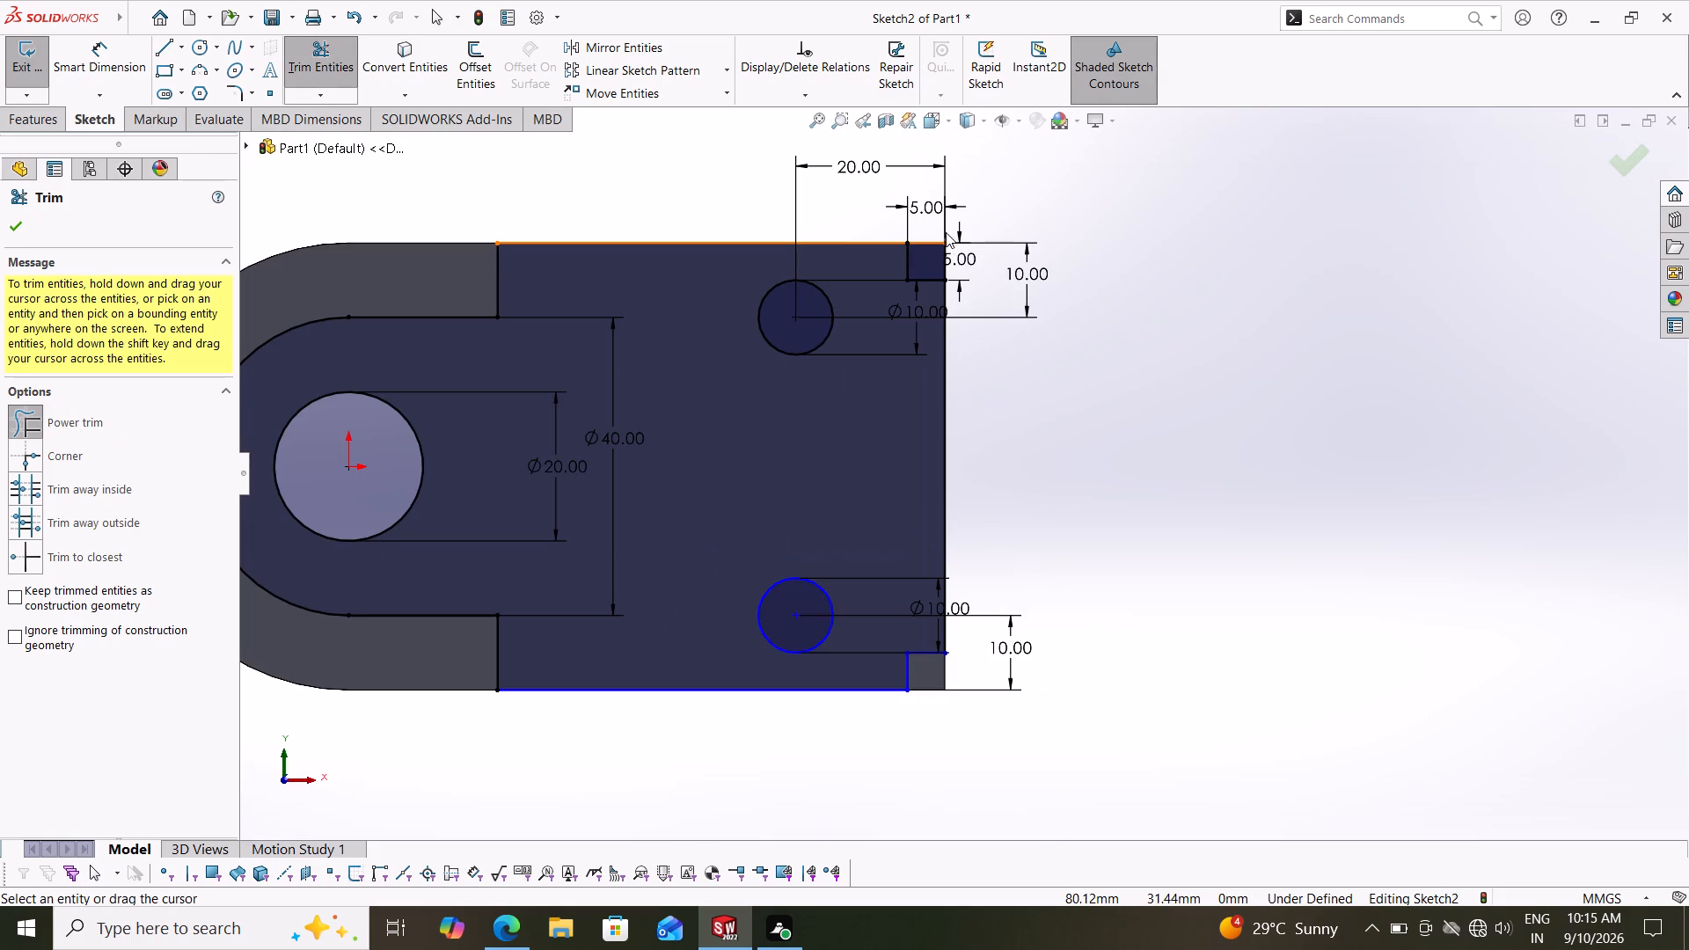
scroll(956, 246, down, 5)
drag(880, 287, 877, 340)
drag(889, 354, 940, 362)
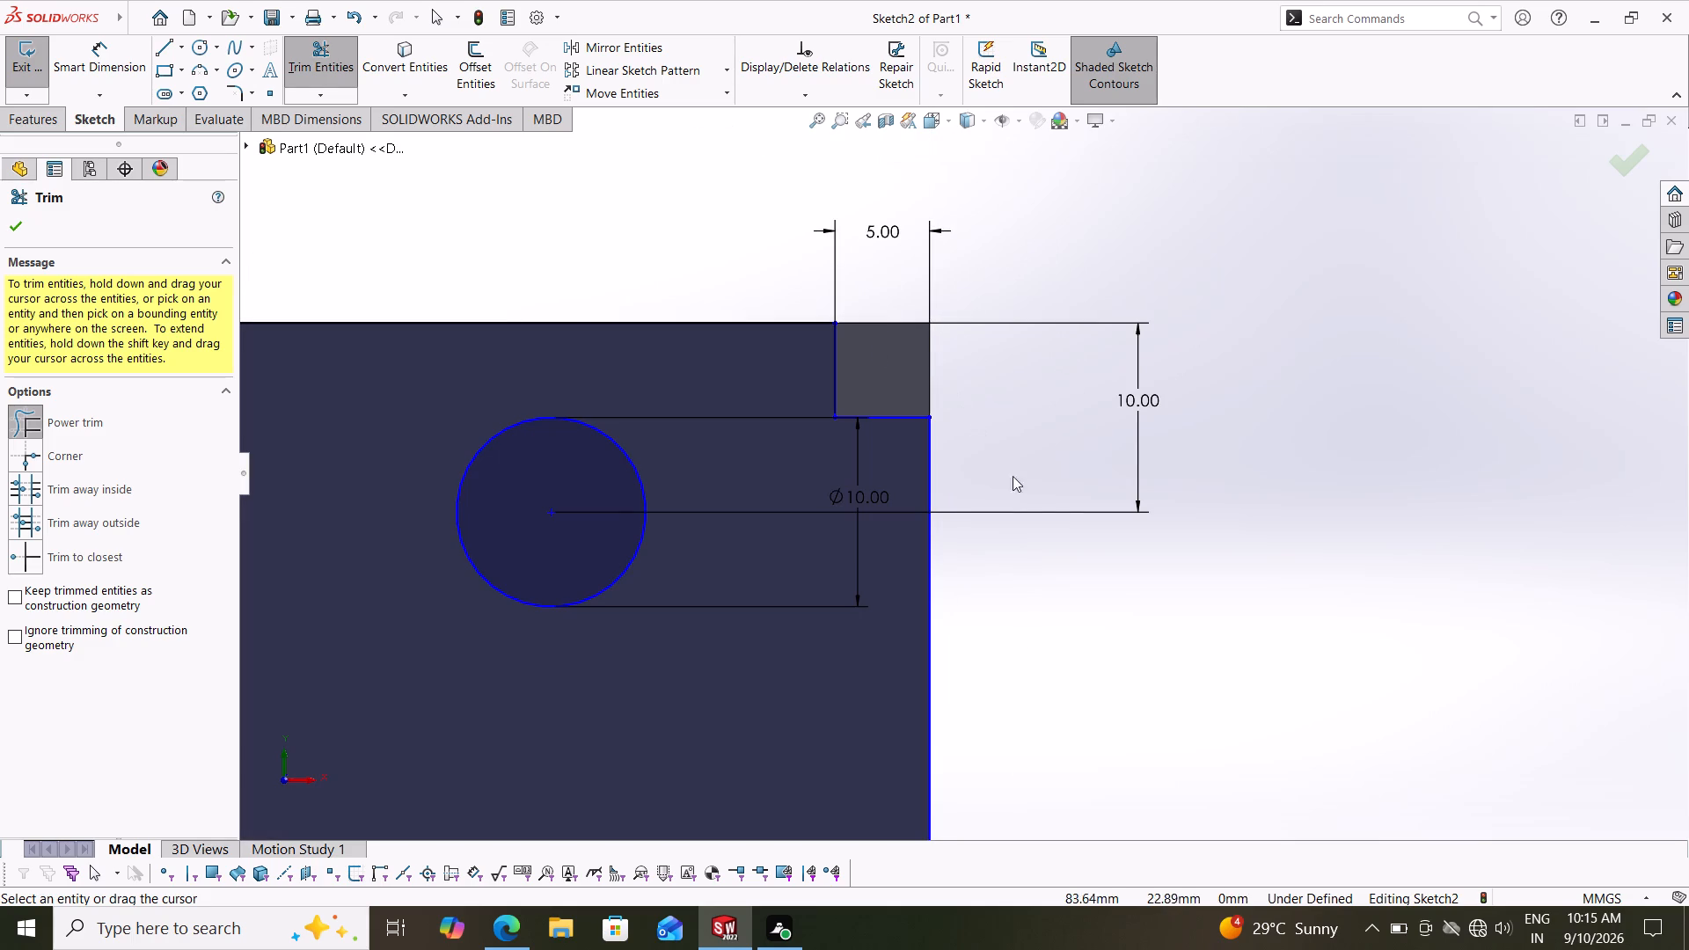
scroll(1091, 645, up, 1)
scroll(1091, 645, down, 1)
scroll(1088, 645, up, 1)
scroll(1088, 645, down, 1)
scroll(1083, 645, up, 2)
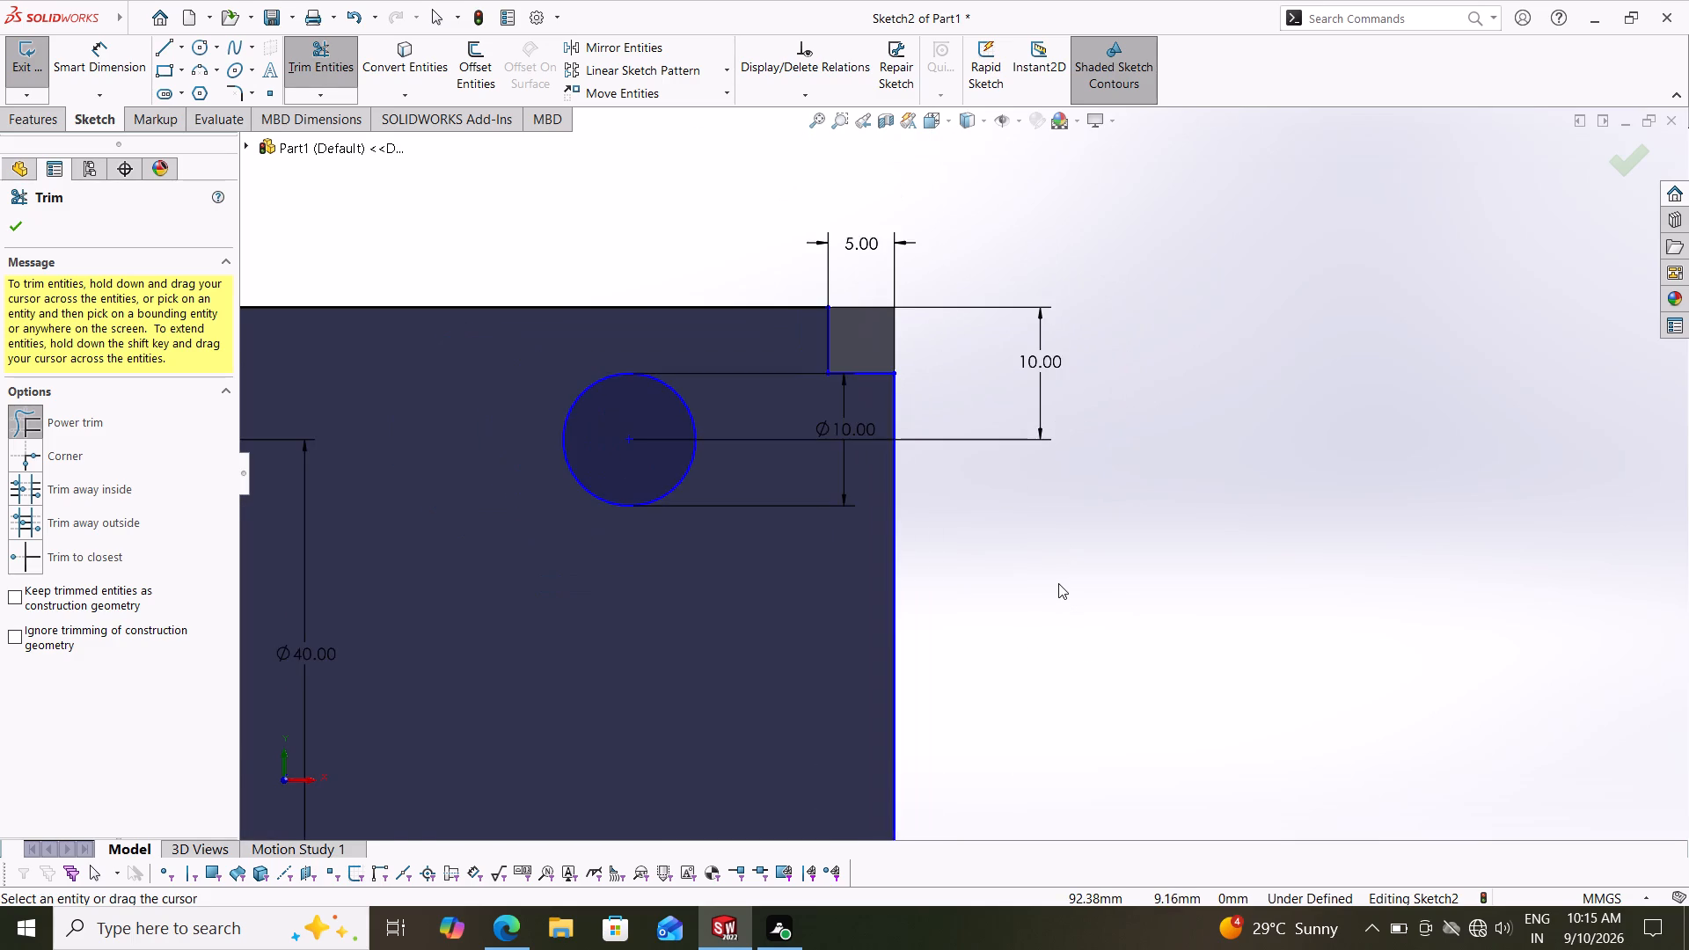
scroll(1058, 583, up, 3)
click(14, 233)
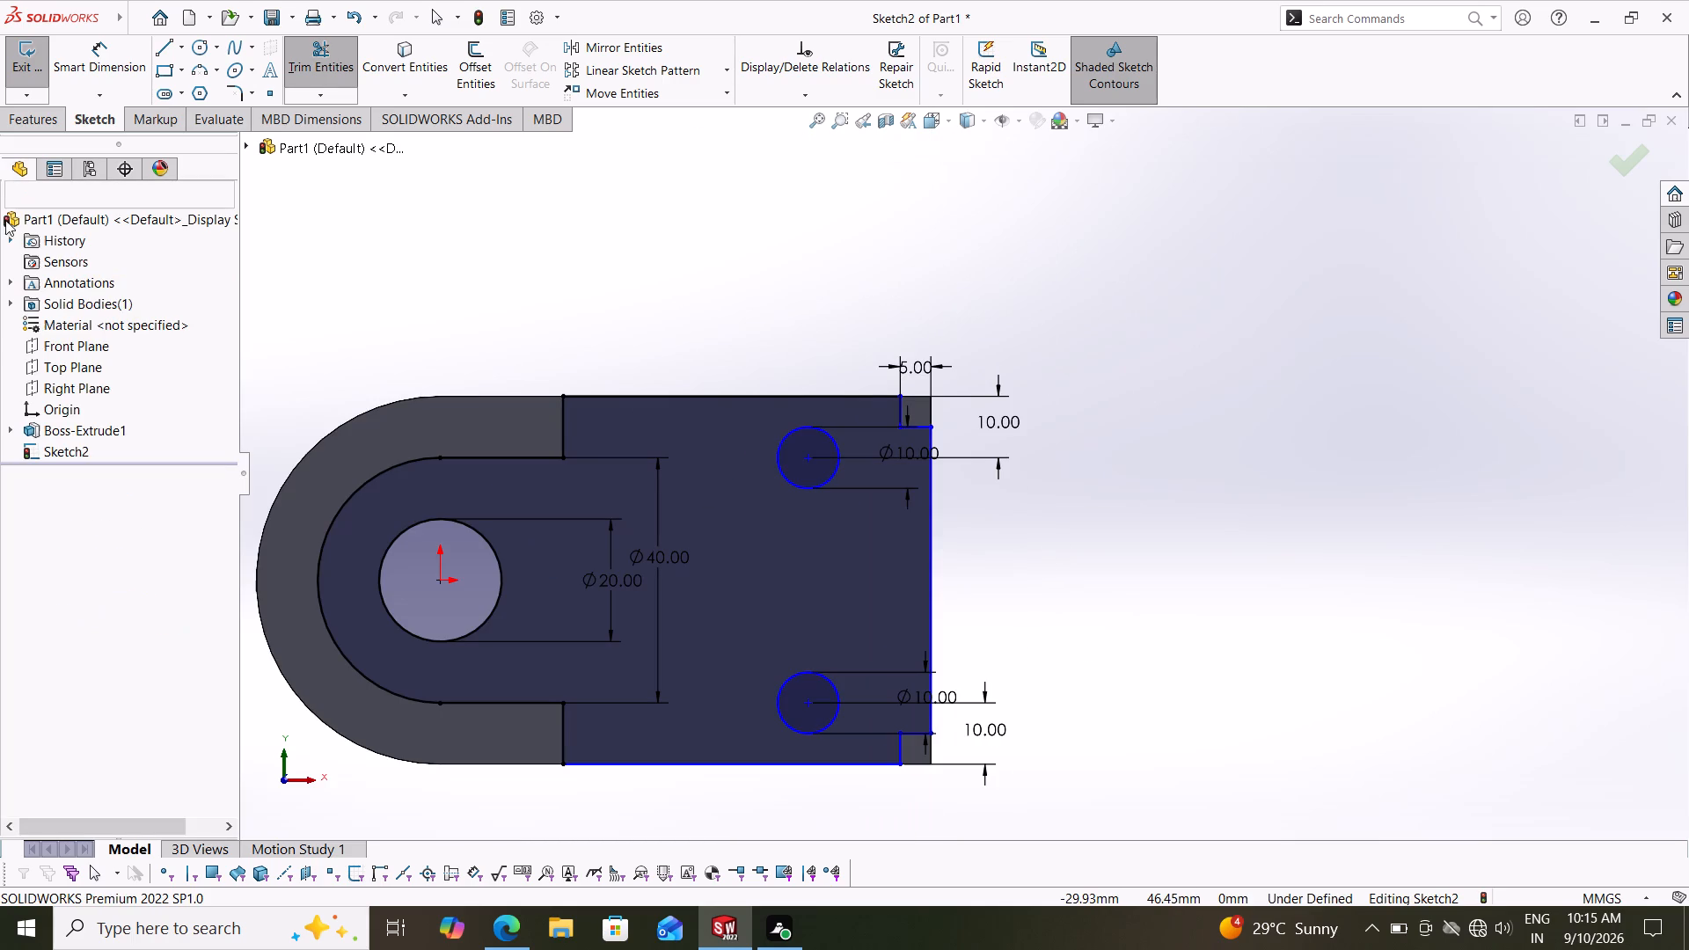
Extrude the notched front-face profile as a 25 mm blind boss merged with the plate.
click(33, 112)
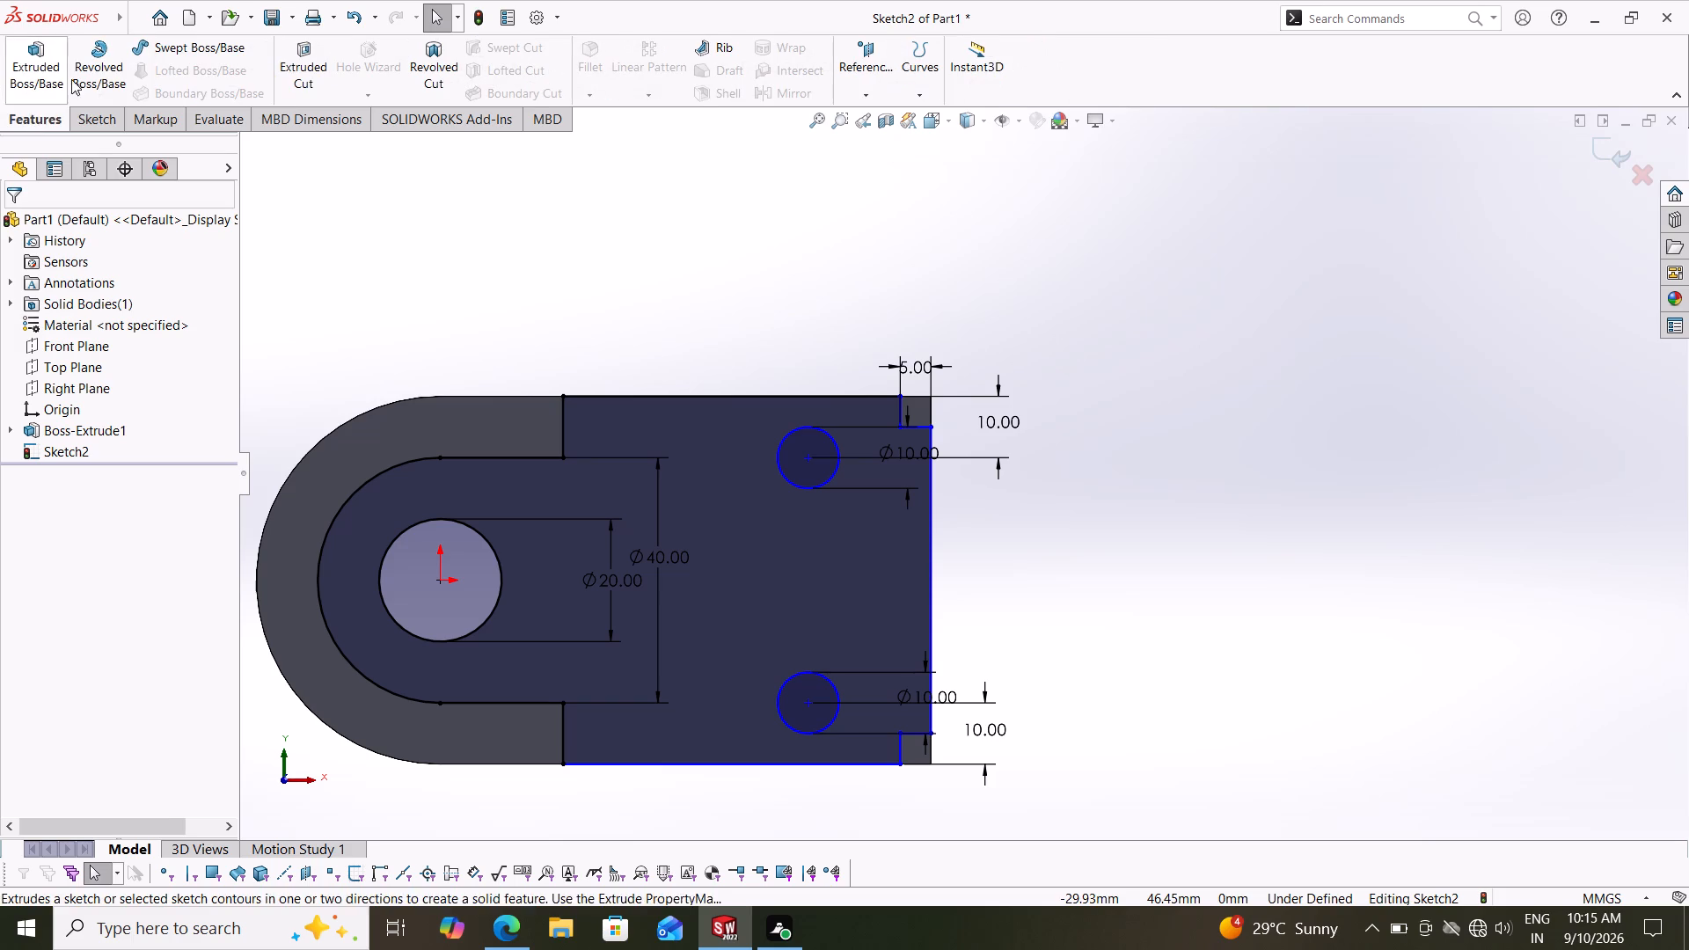
drag(26, 69, 45, 88)
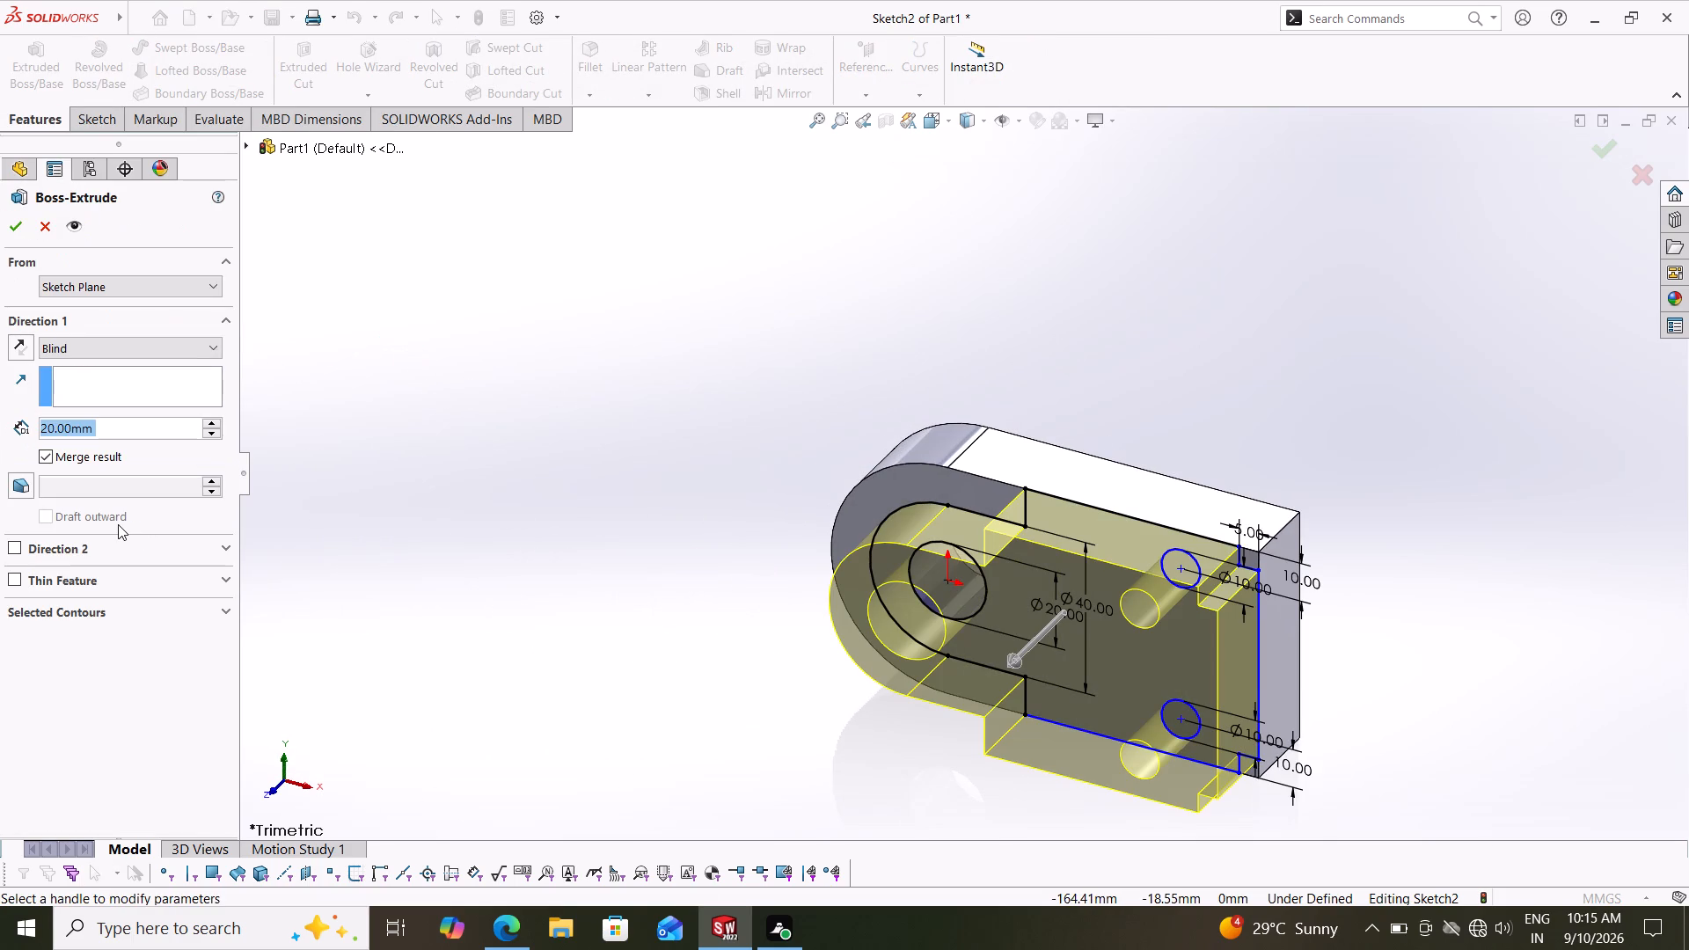
text(25)
key(Return)
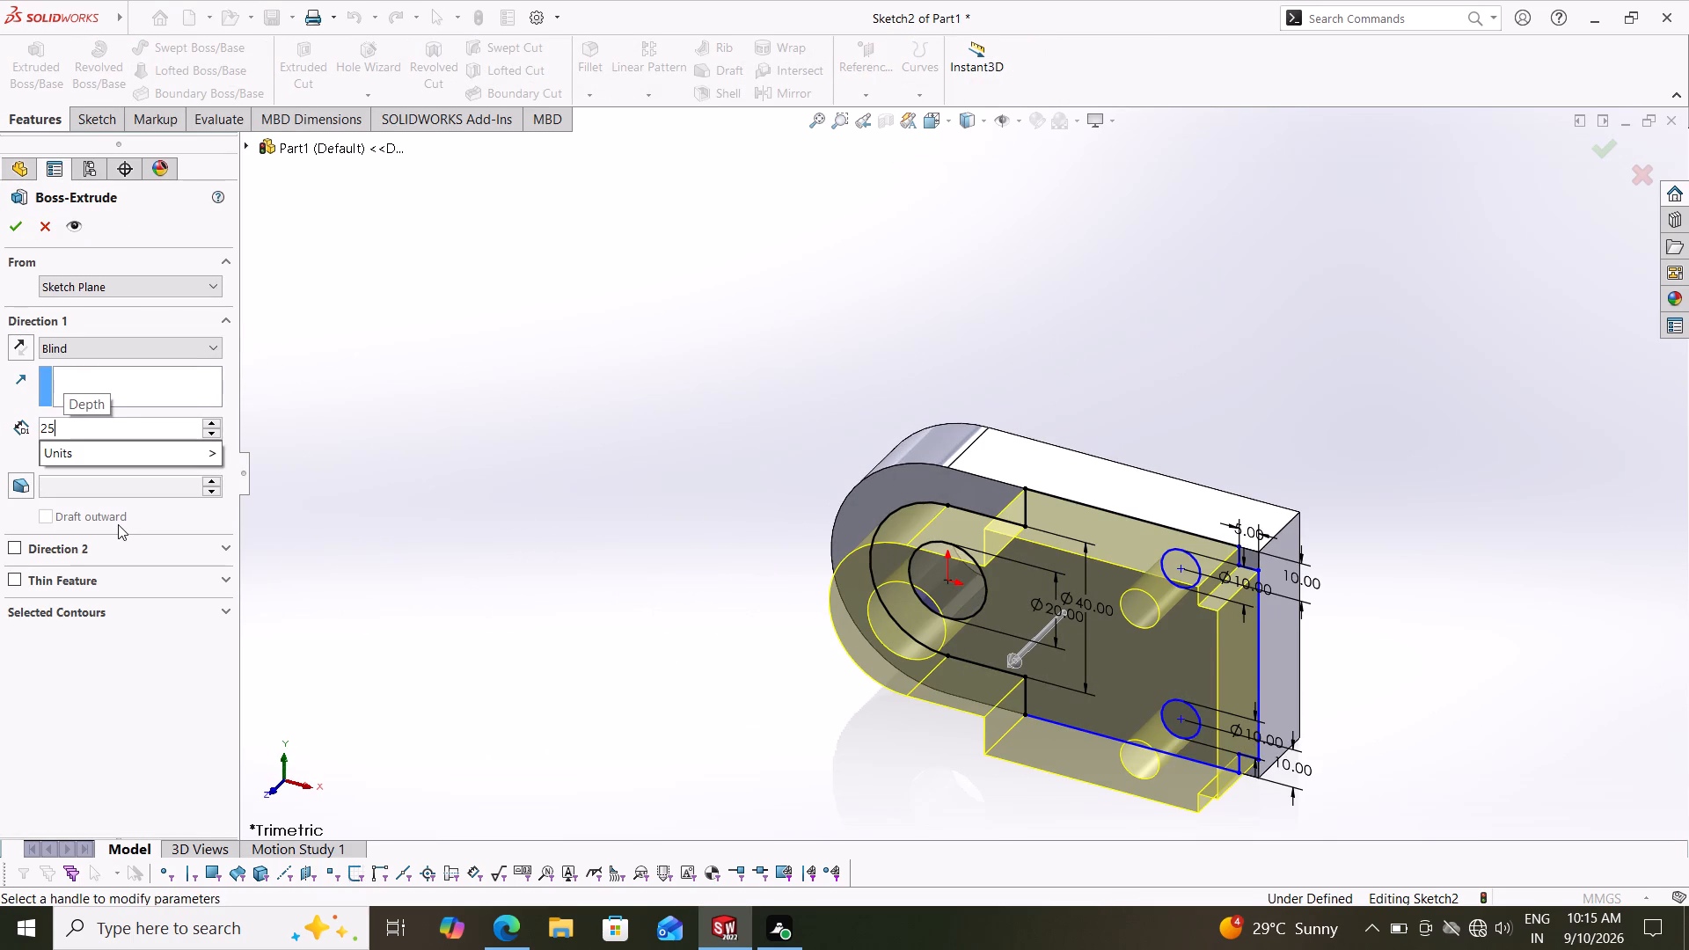
click(18, 231)
Examine the extruded part from several sides, including the stepped round end, holes and corner notches.
middle_drag(488, 630, 506, 437)
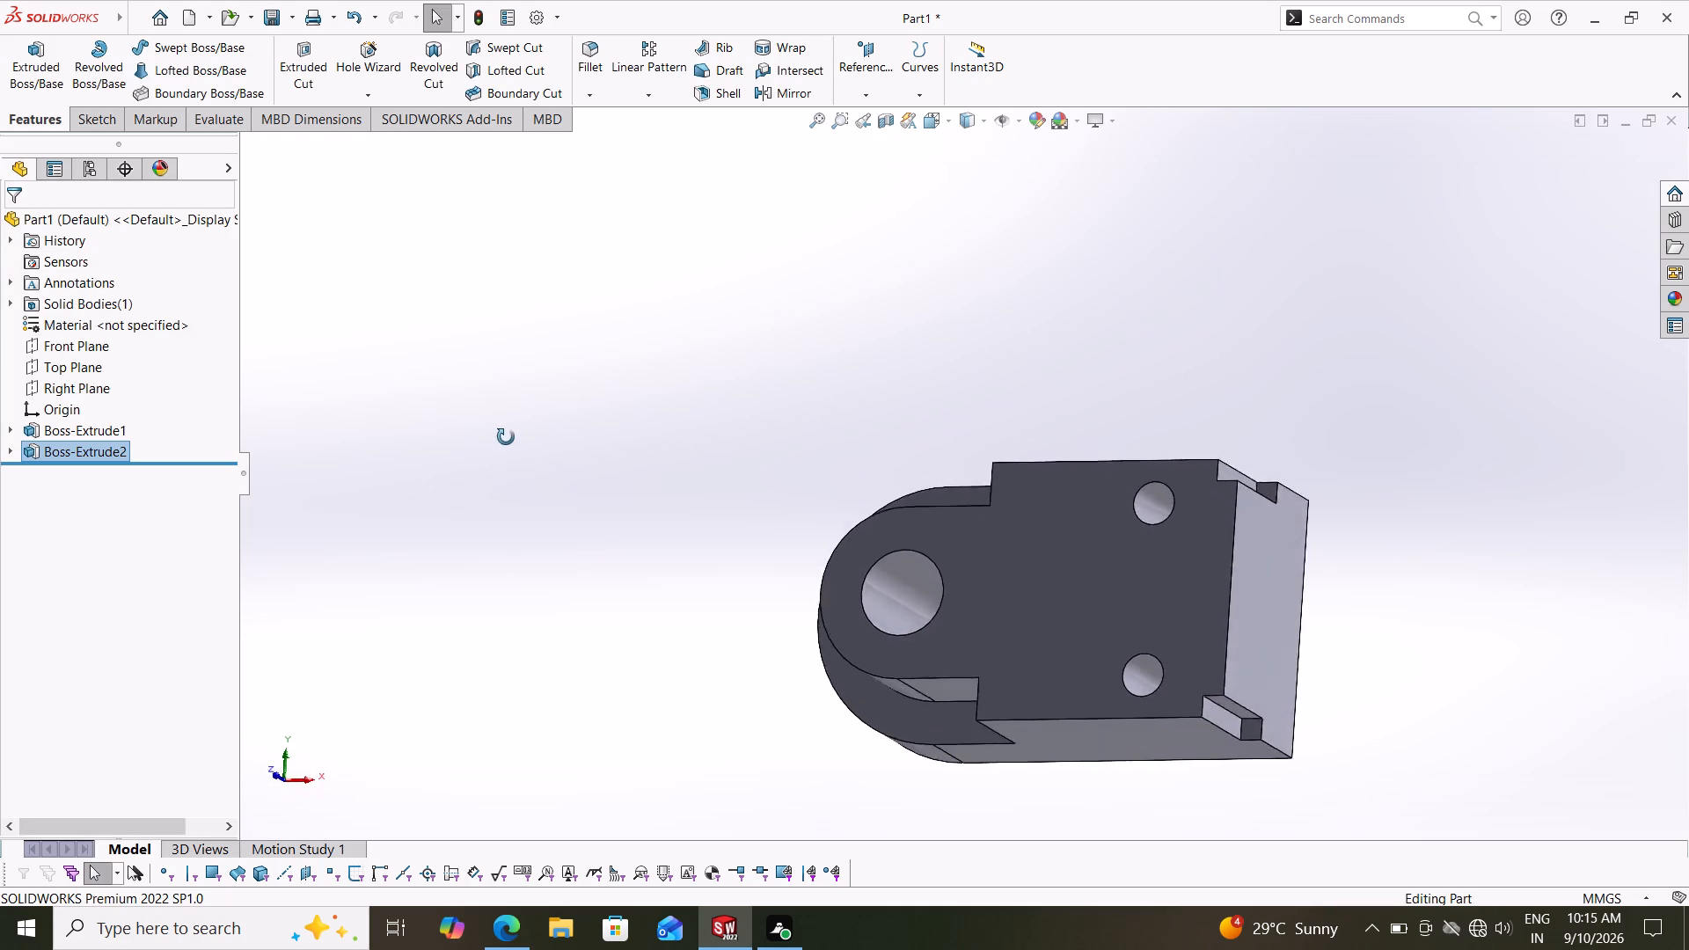
middle_drag(506, 437, 566, 315)
middle_drag(524, 676, 460, 476)
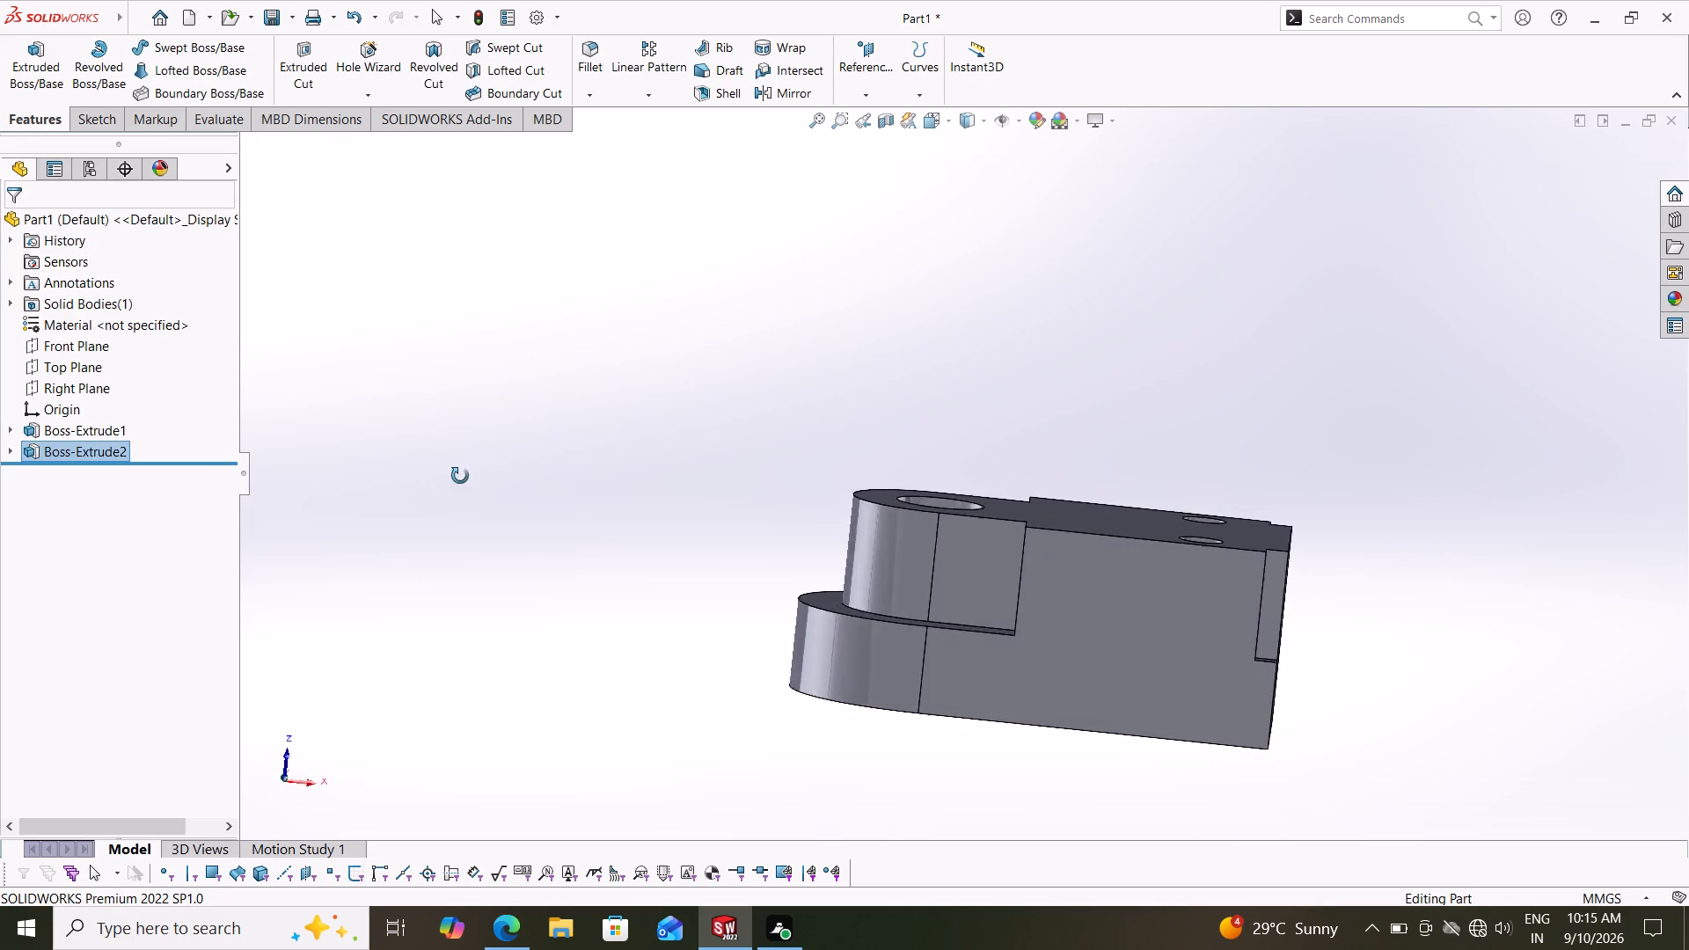
middle_drag(460, 476, 587, 491)
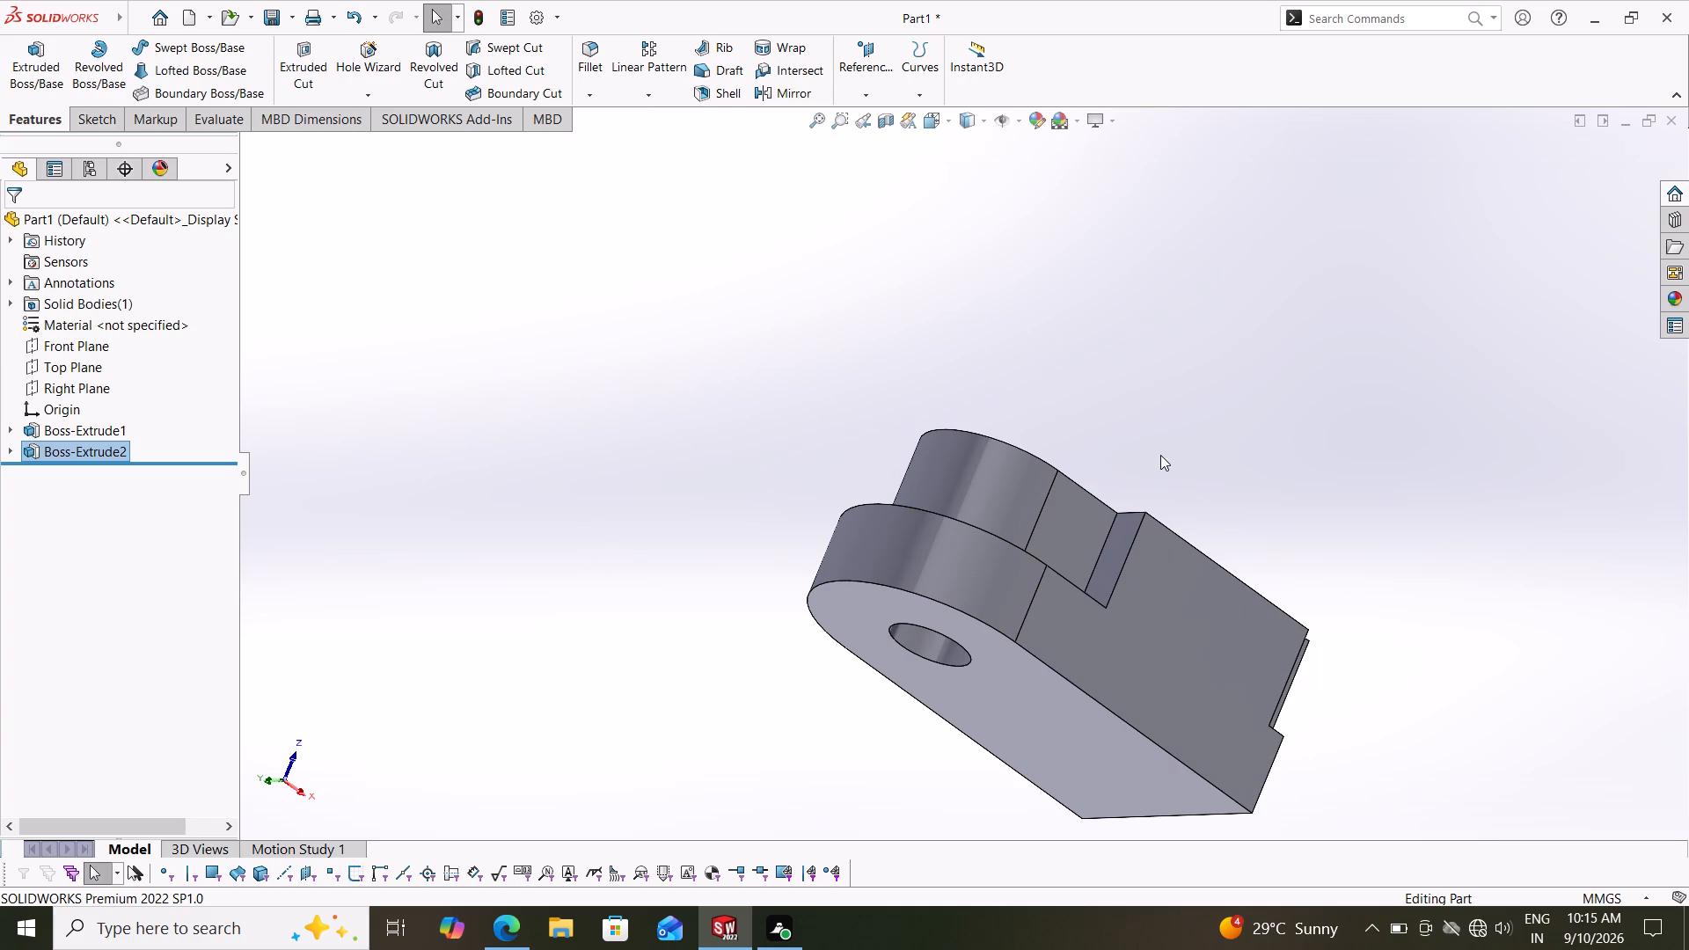
middle_drag(1227, 402, 1097, 575)
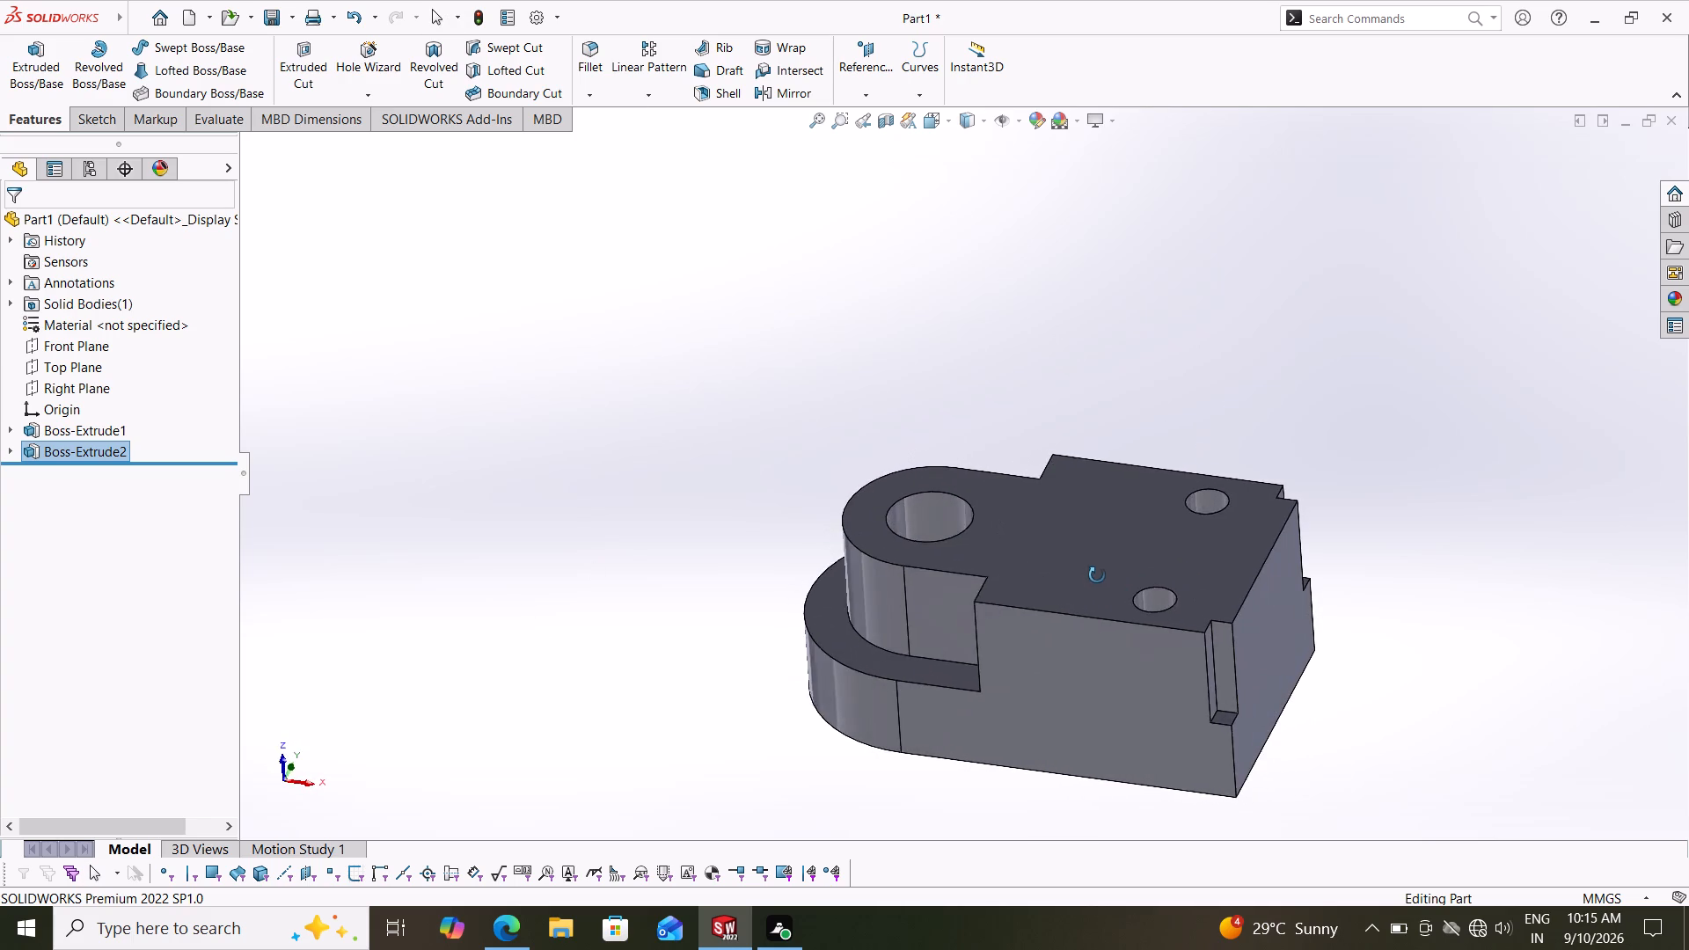
middle_drag(1097, 575, 1098, 539)
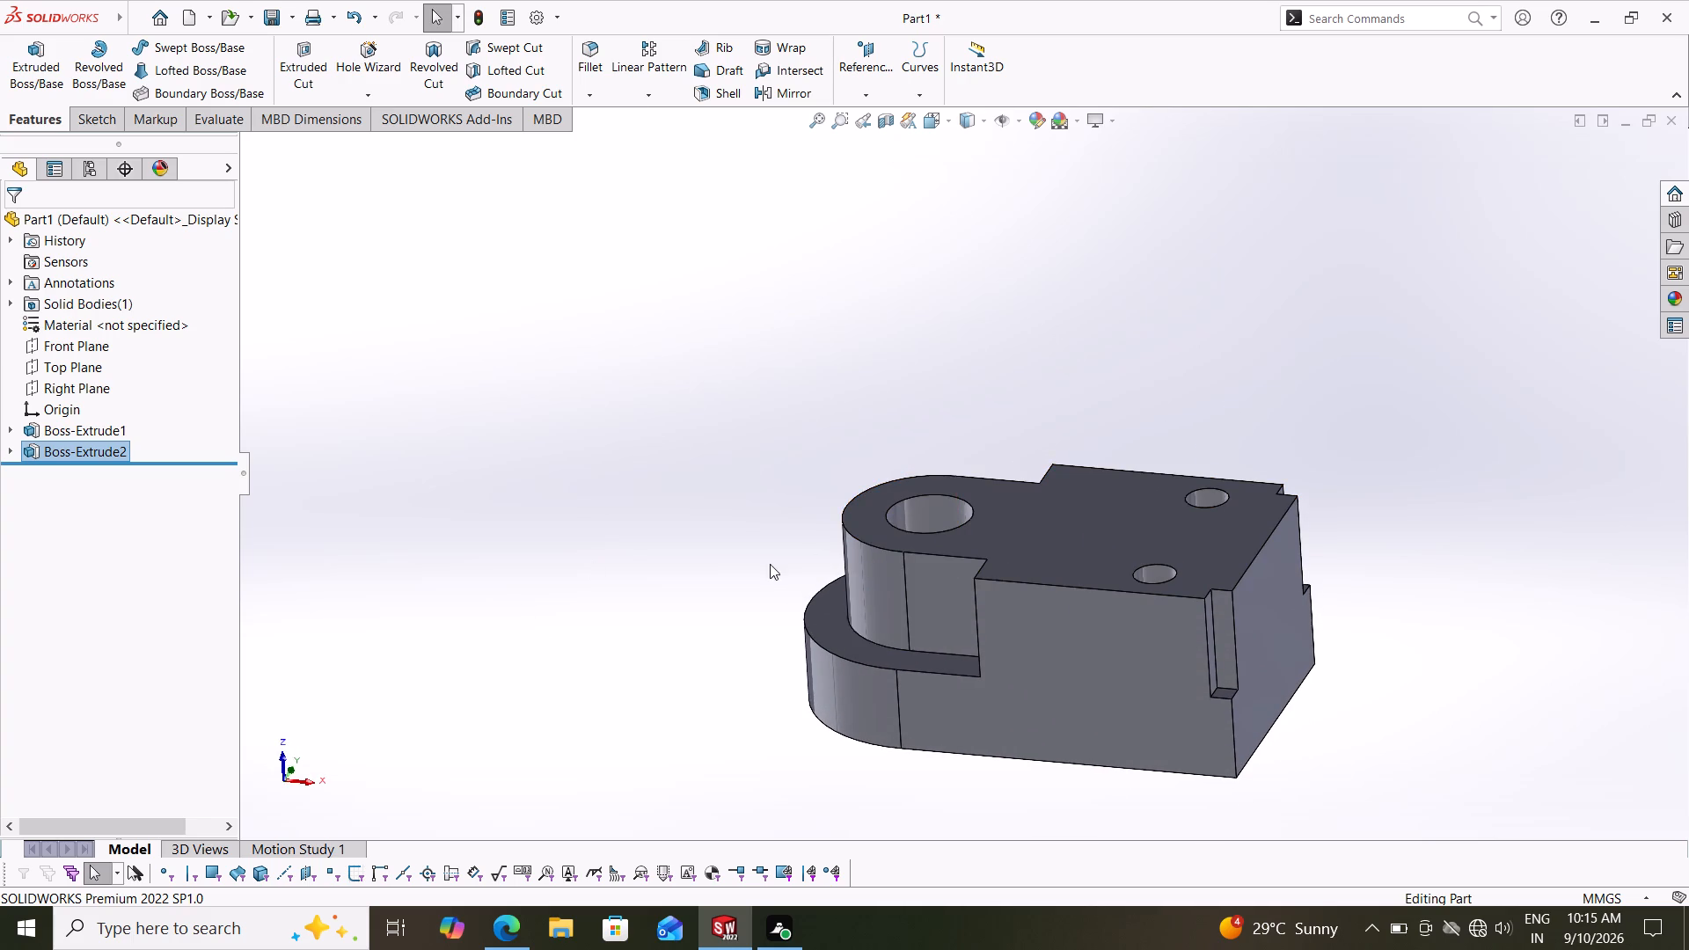
middle_drag(771, 564, 792, 607)
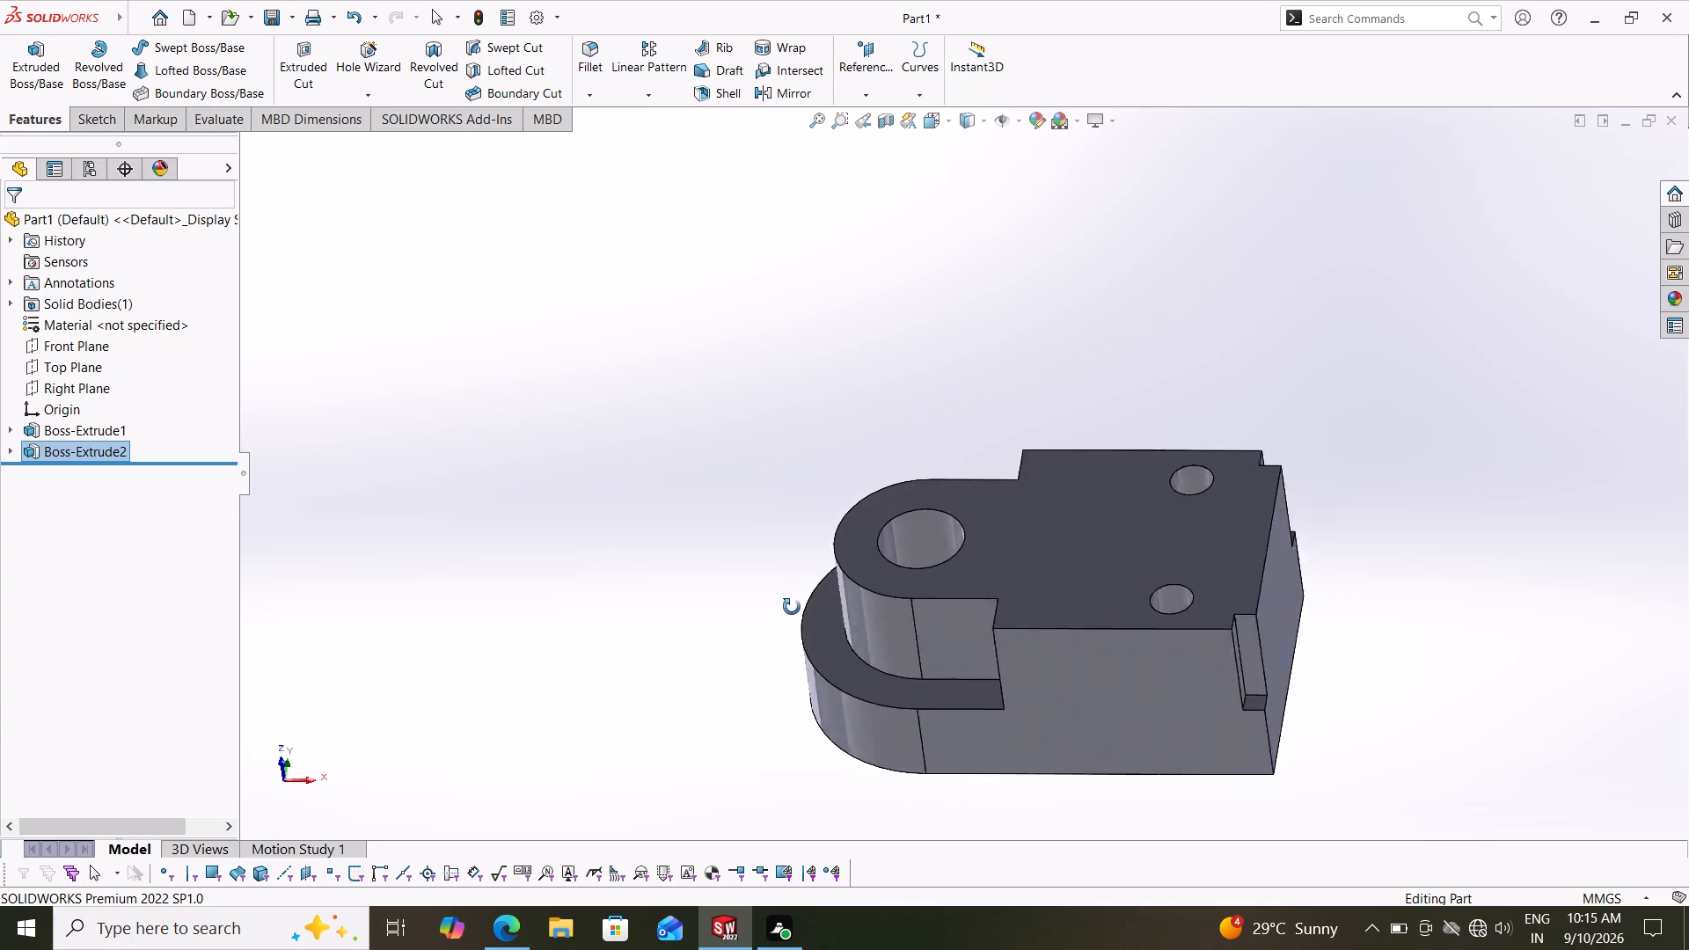
middle_drag(792, 607, 838, 488)
scroll(838, 488, down, 1)
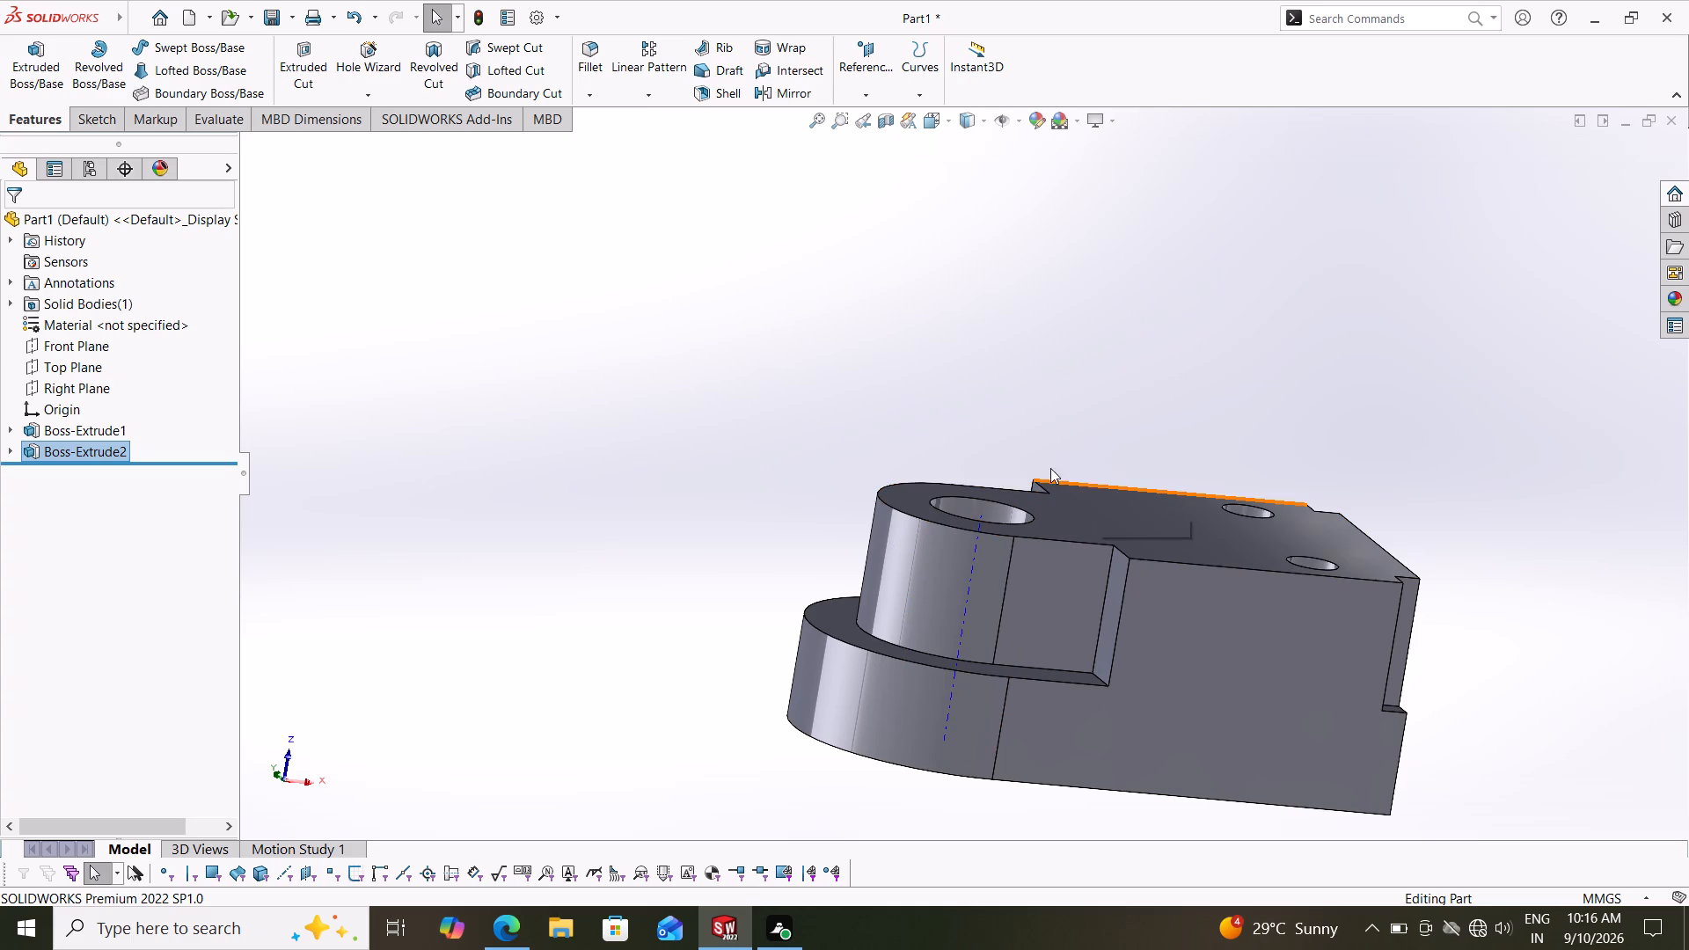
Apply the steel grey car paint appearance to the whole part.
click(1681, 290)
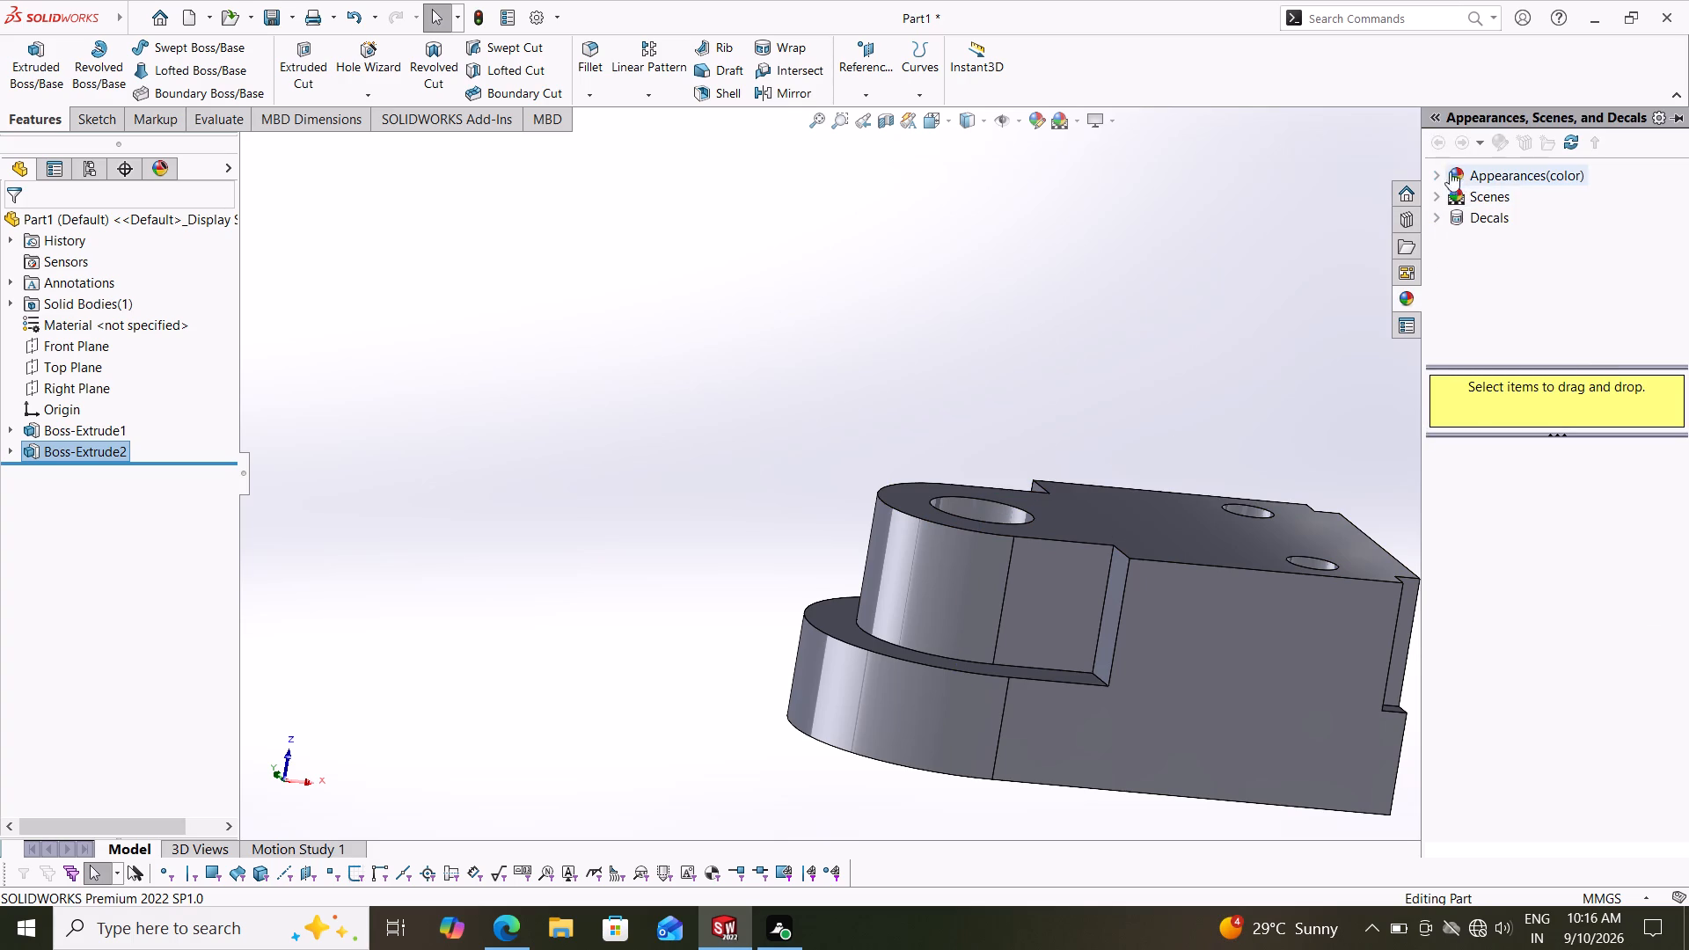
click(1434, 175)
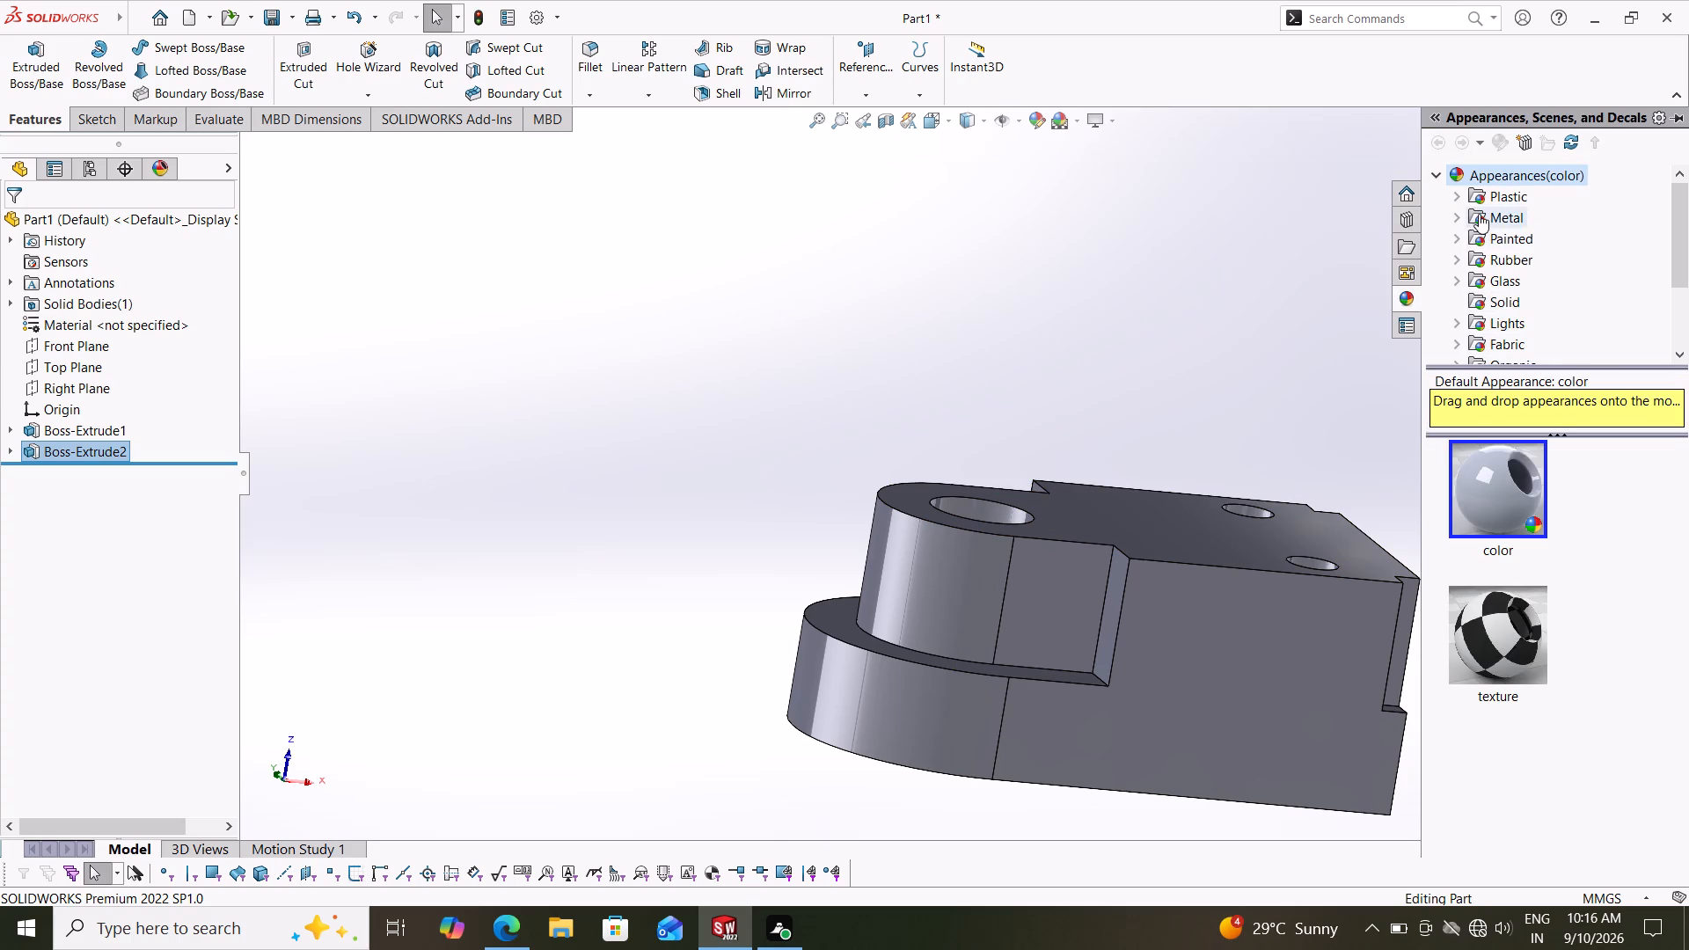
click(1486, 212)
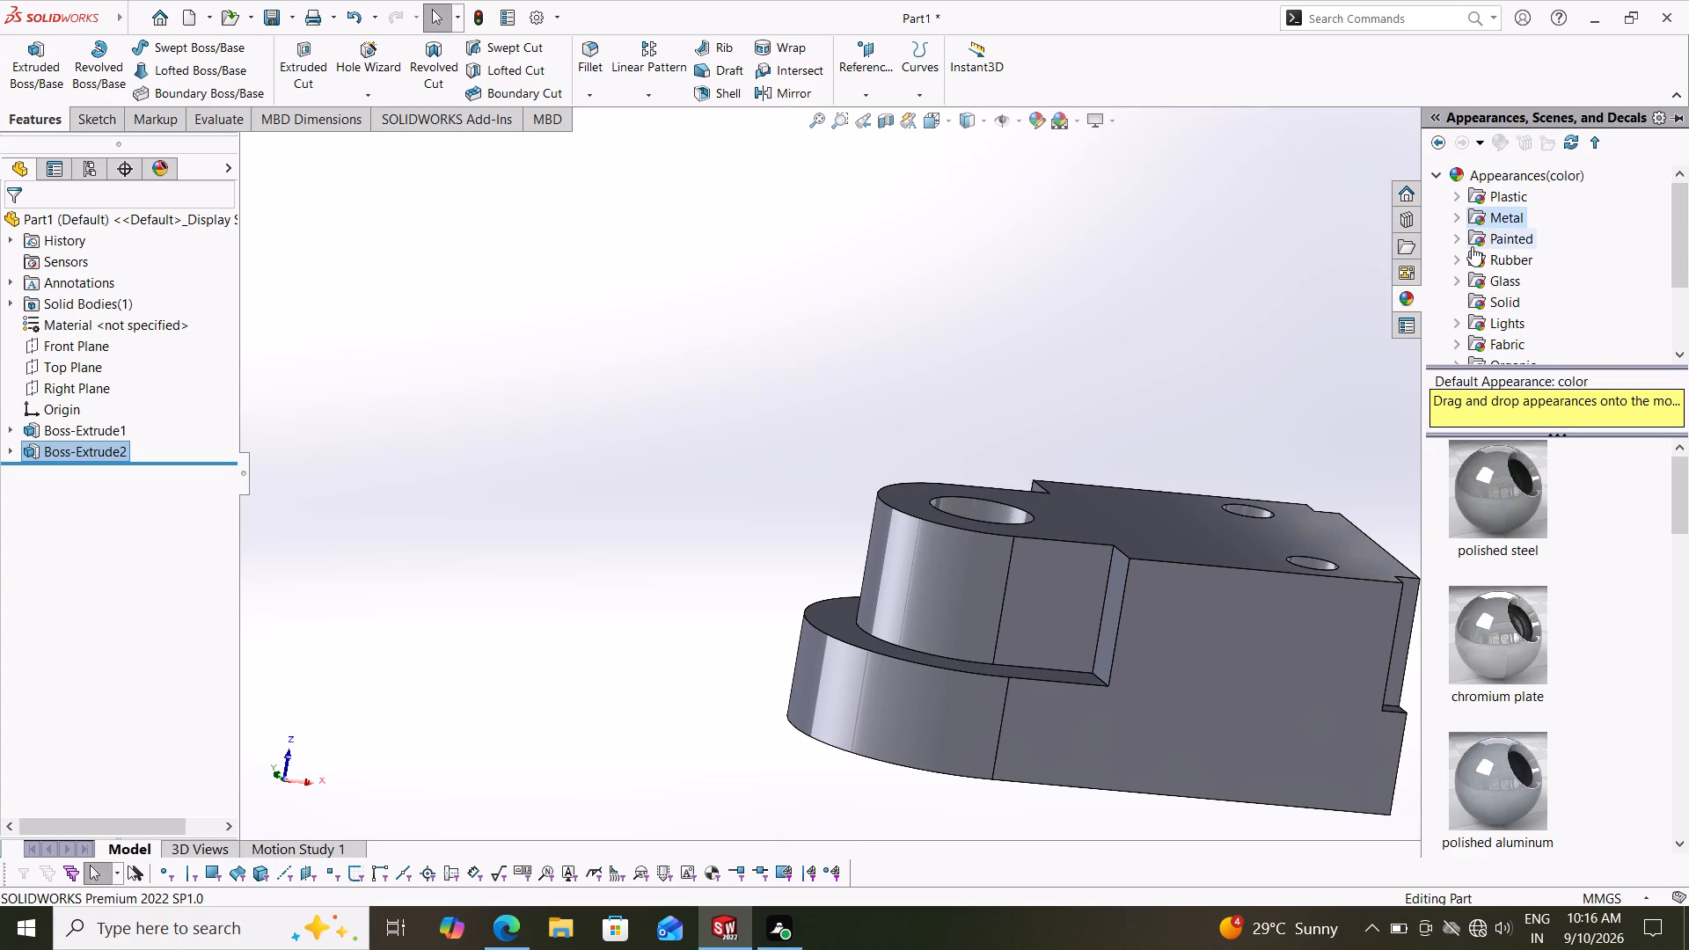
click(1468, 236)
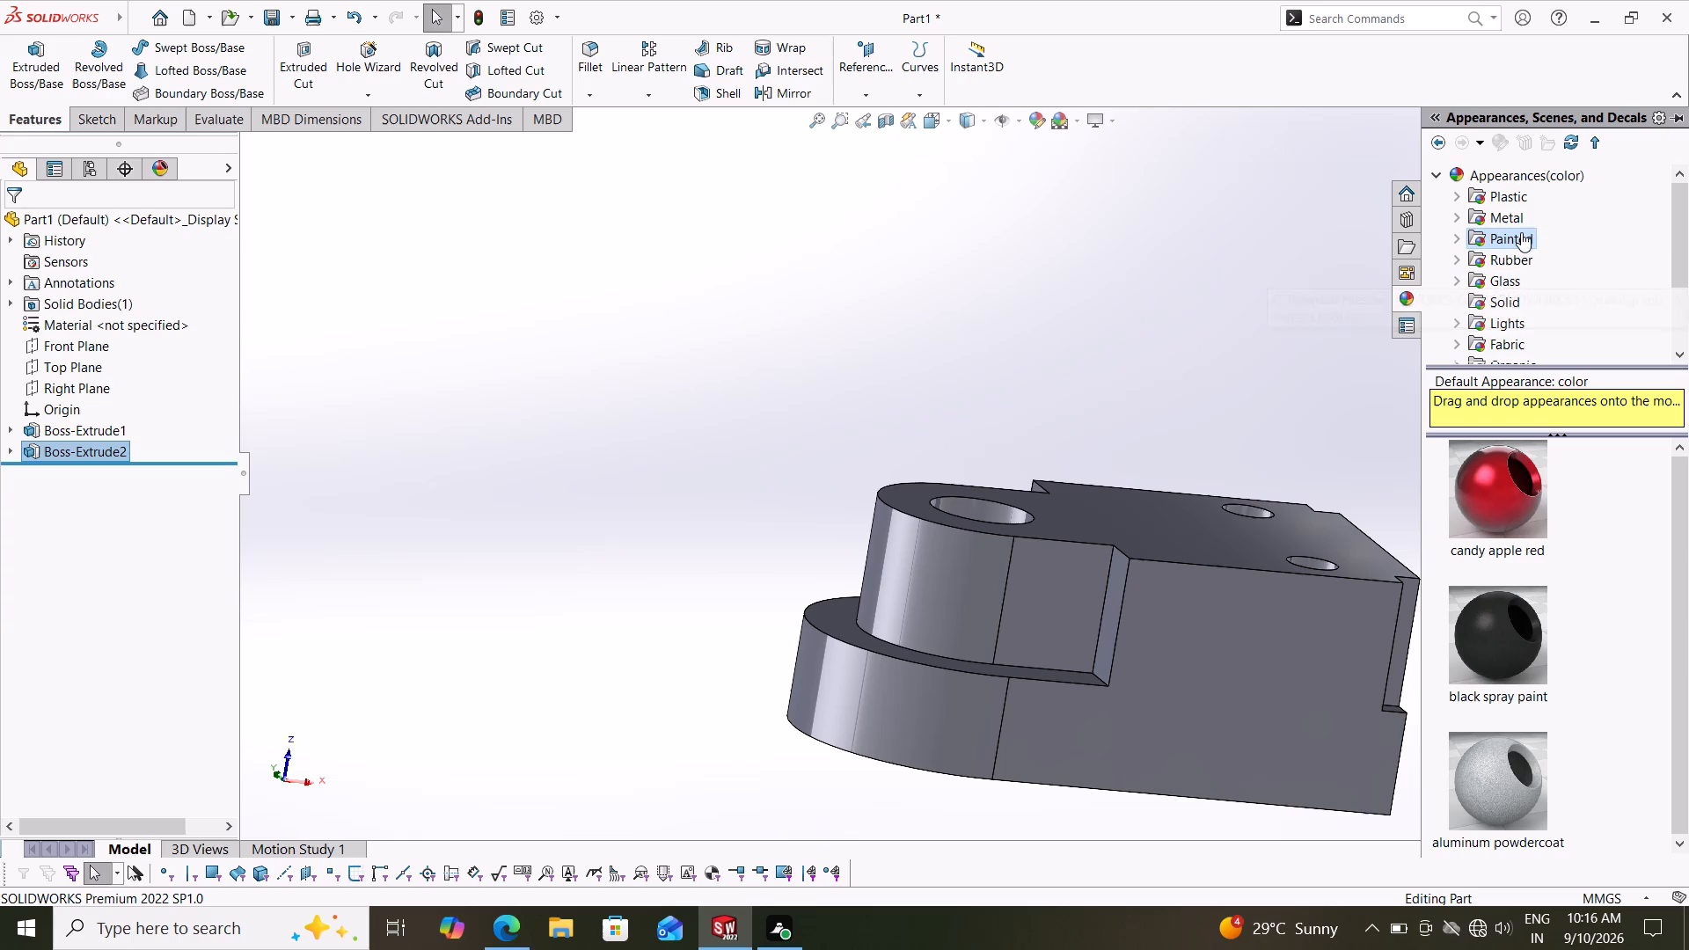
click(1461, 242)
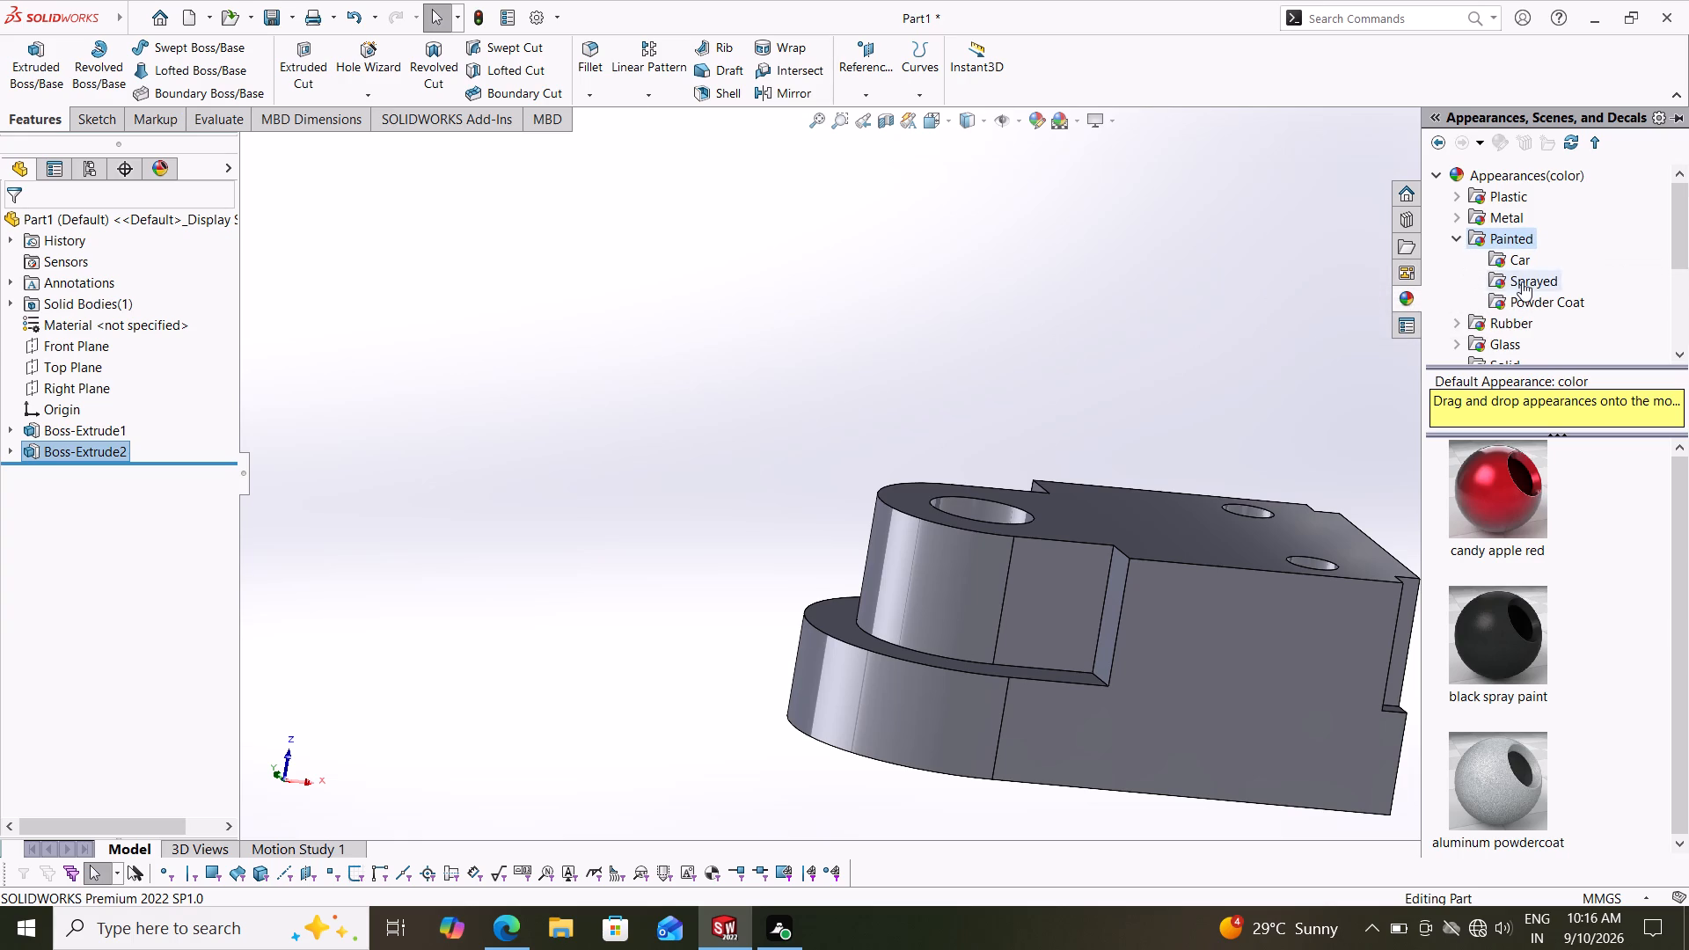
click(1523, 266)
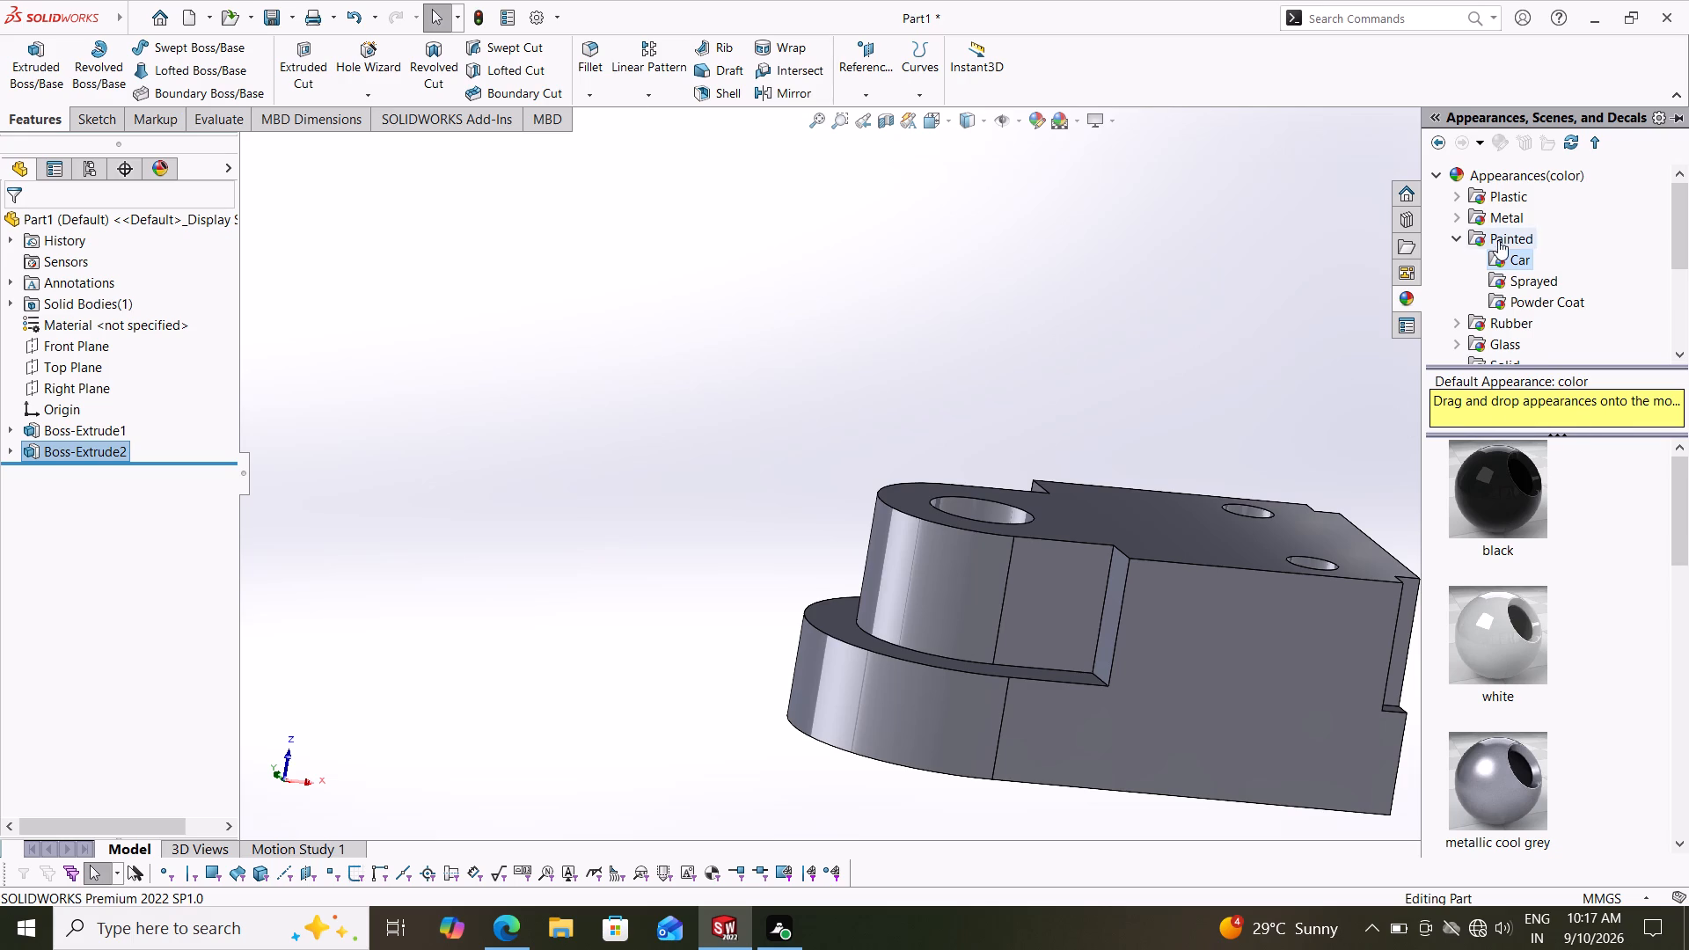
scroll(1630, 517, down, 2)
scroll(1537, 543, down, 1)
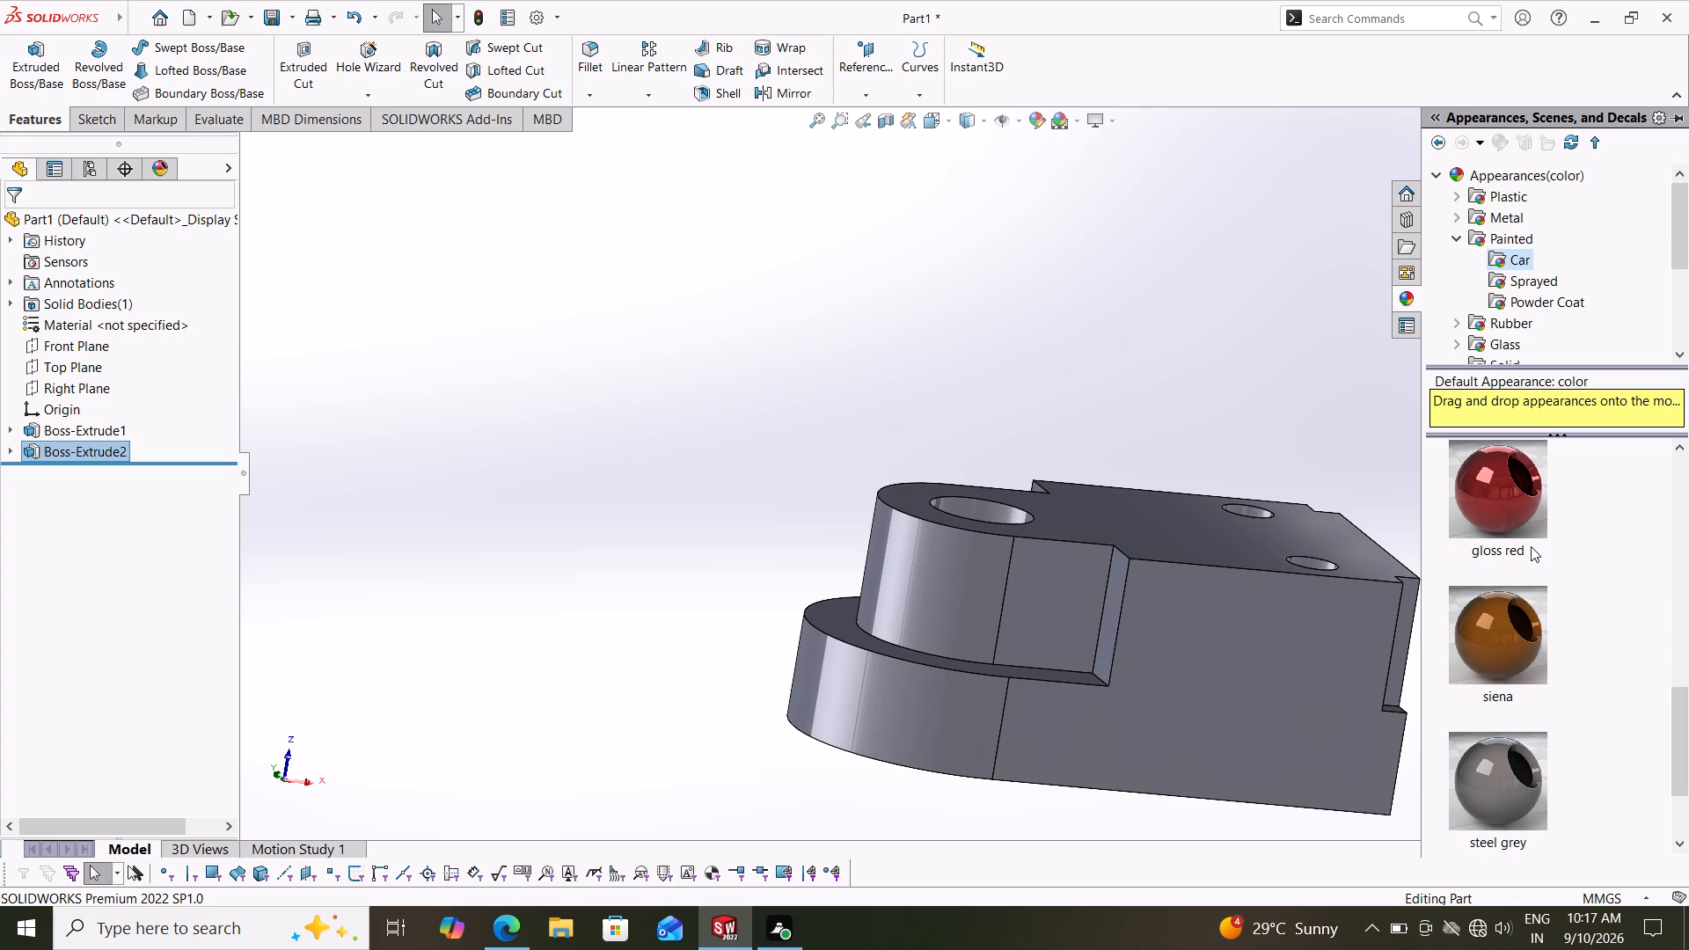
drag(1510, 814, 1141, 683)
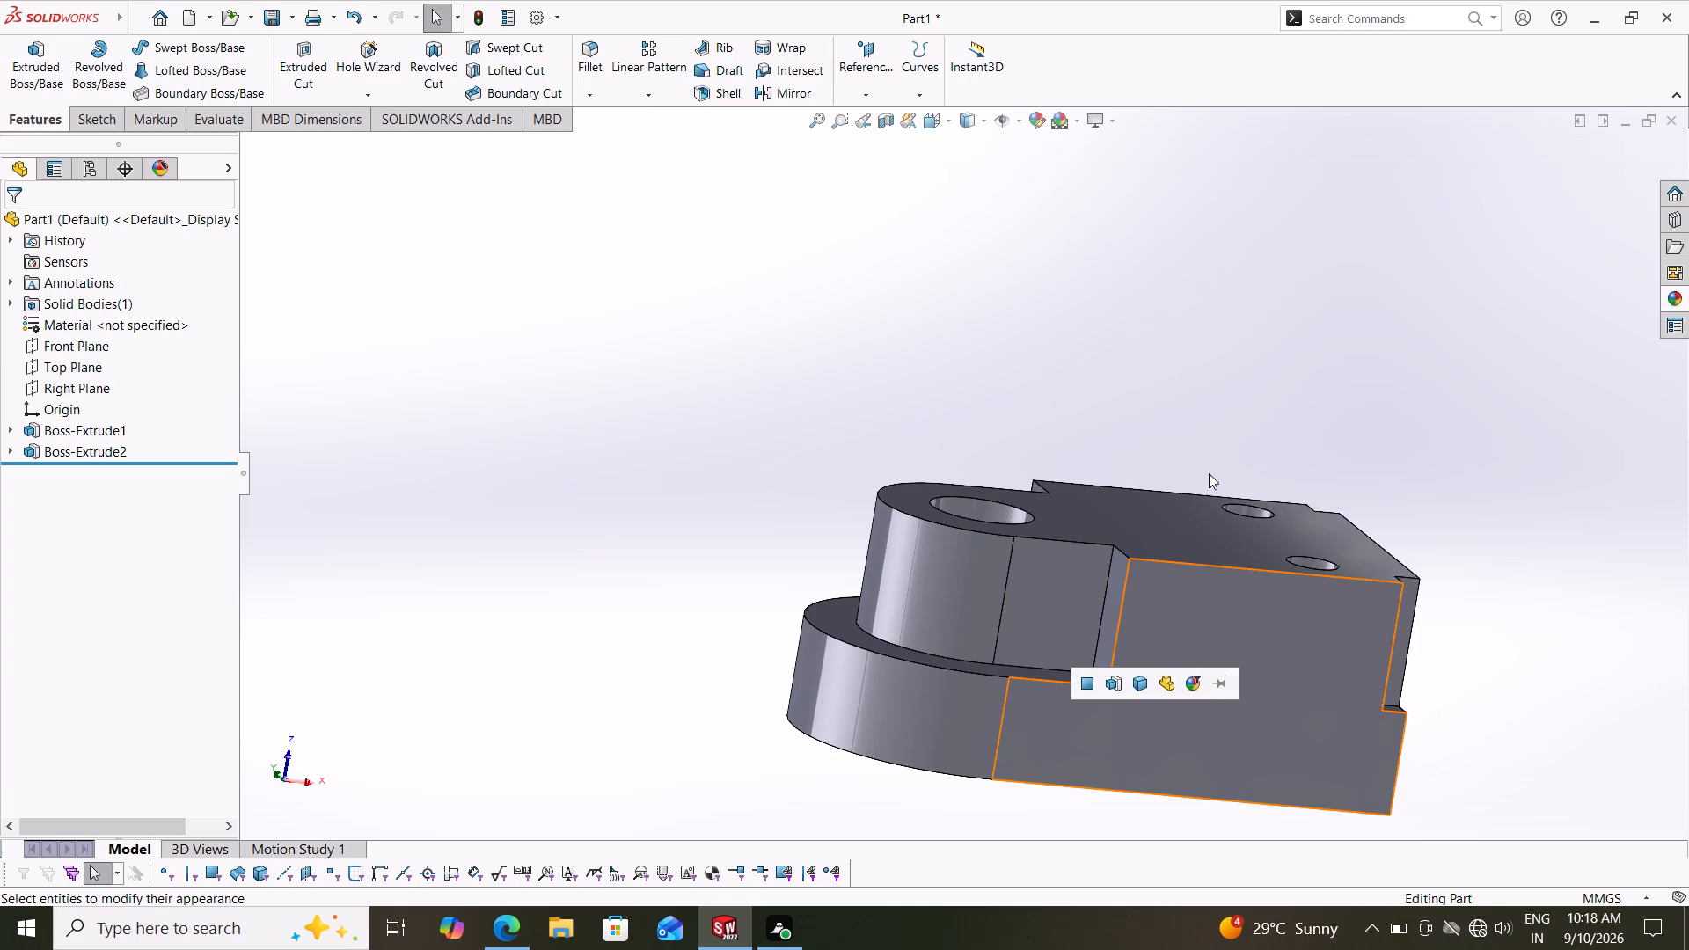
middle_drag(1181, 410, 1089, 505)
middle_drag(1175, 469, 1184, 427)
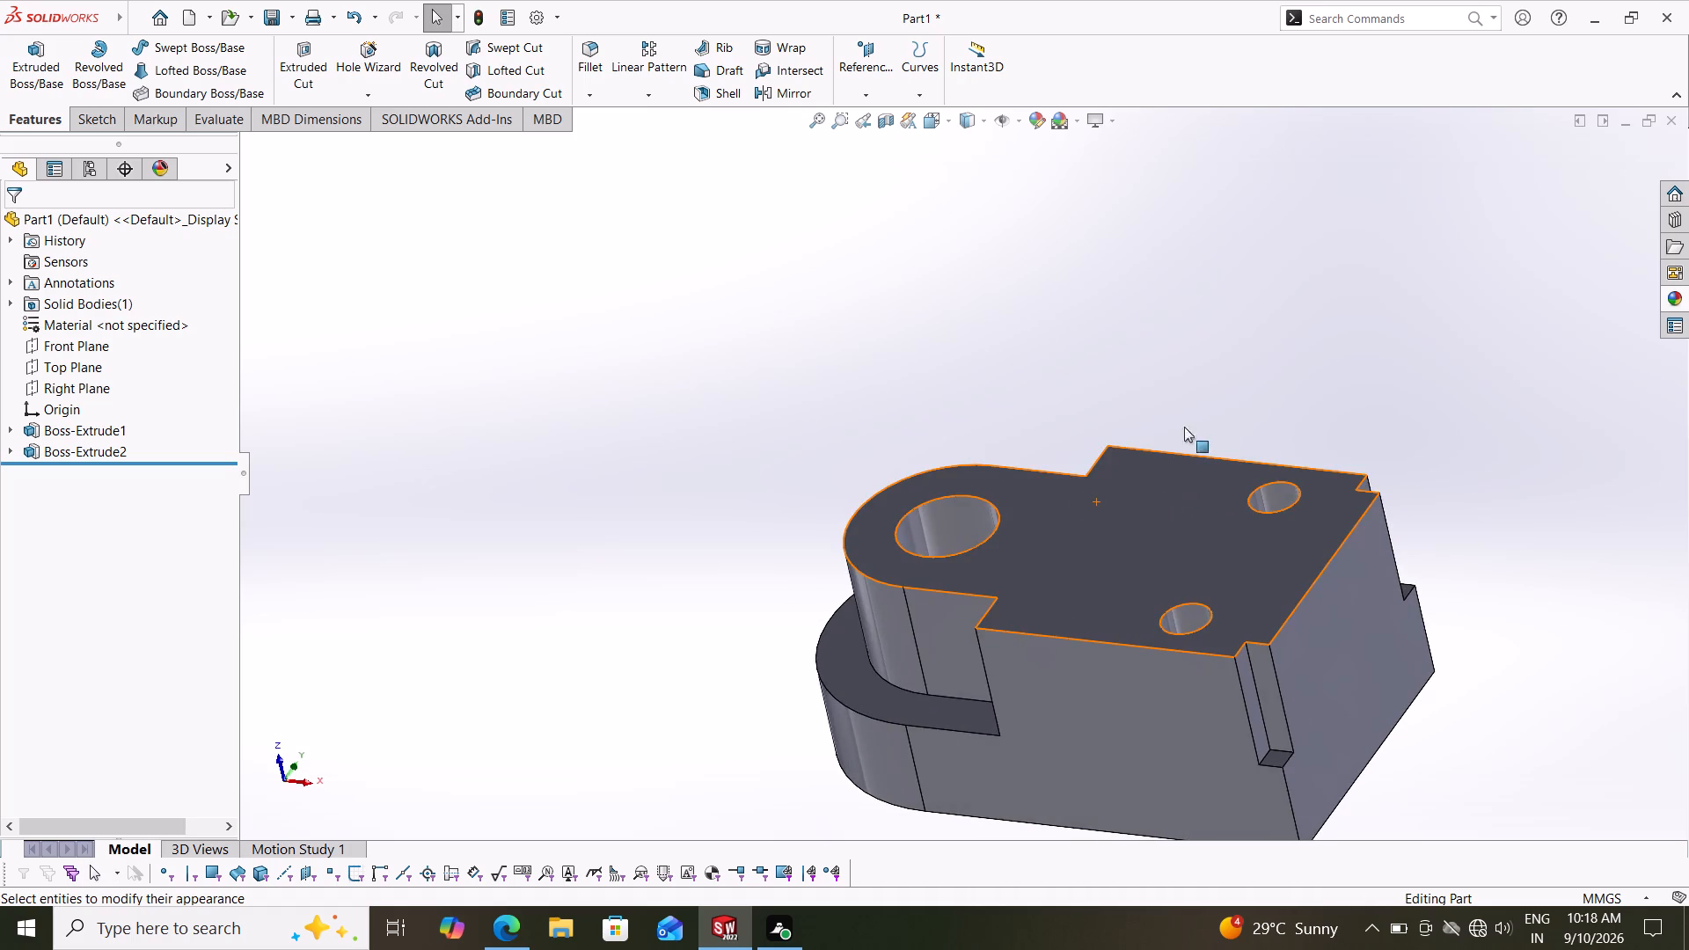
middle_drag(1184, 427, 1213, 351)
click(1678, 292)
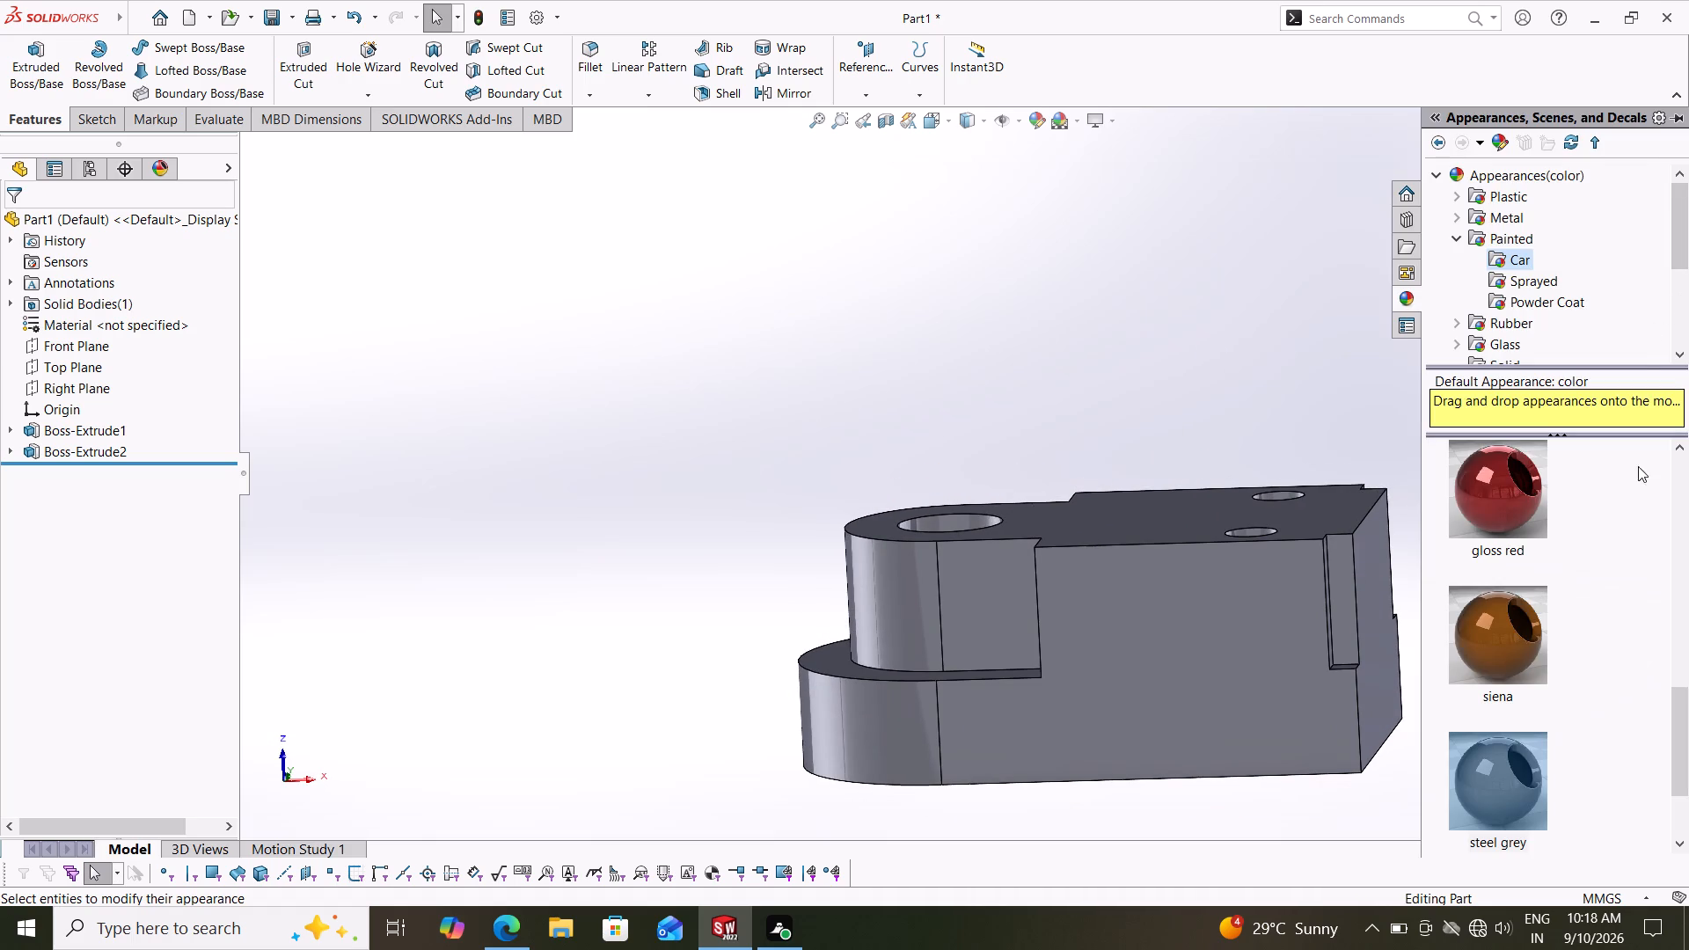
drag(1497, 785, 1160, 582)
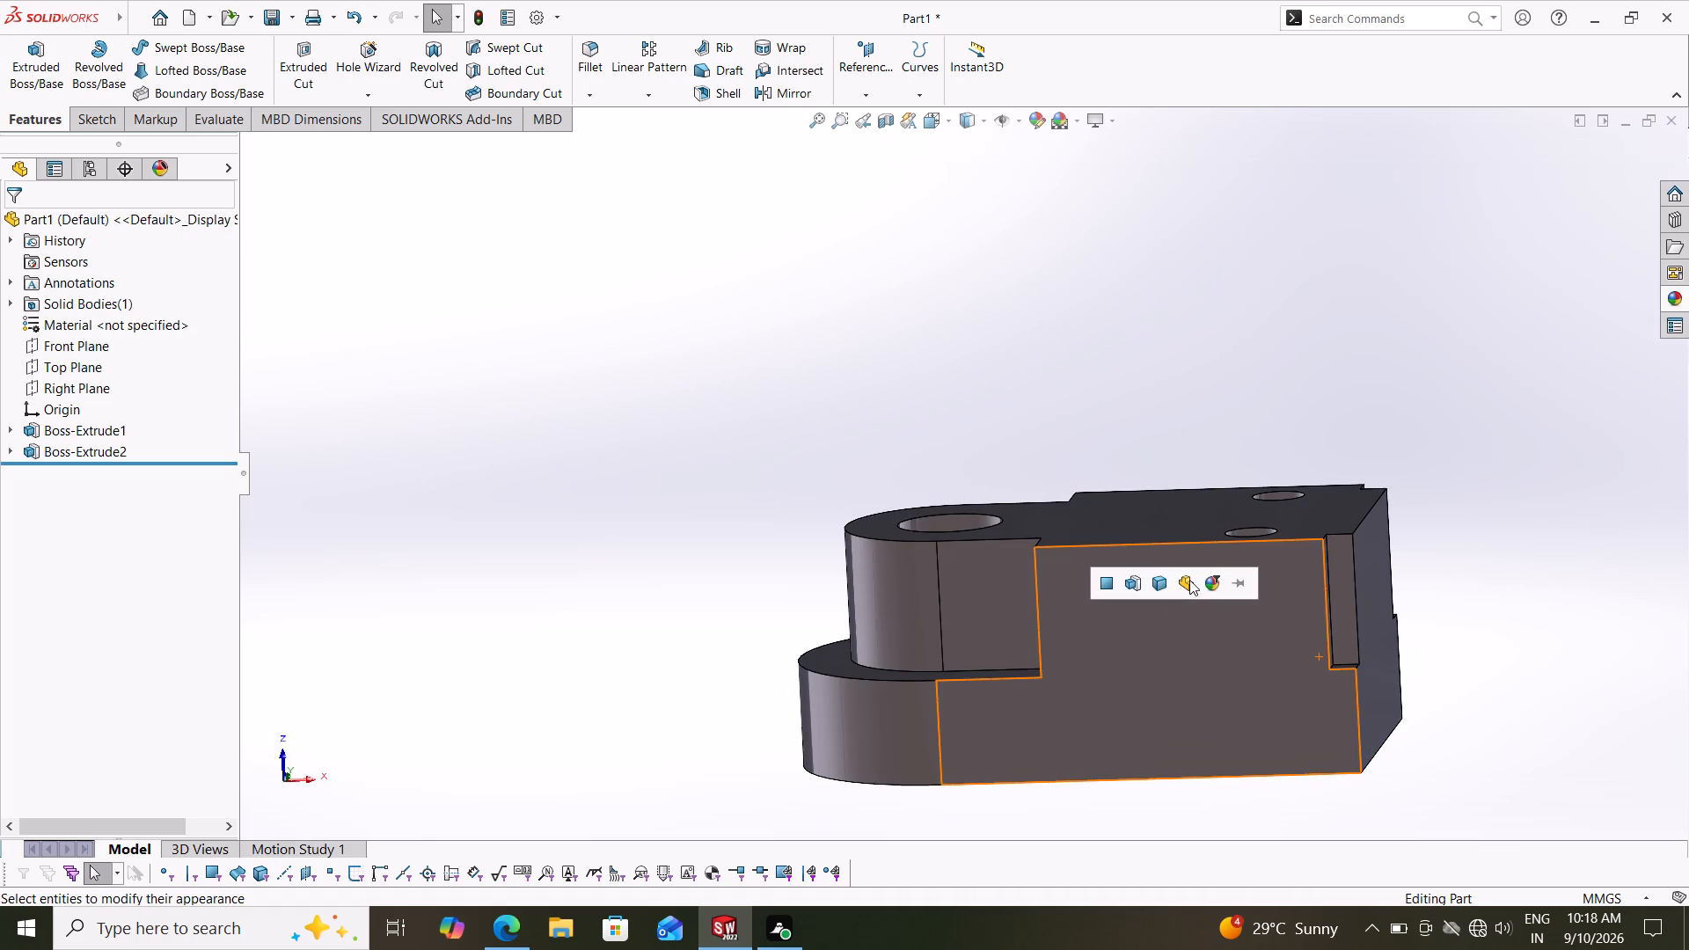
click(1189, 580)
Examine the painted part from several sides, including the stepped round end, holes and corner notches.
middle_drag(1094, 320, 1294, 467)
scroll(1177, 504, down, 1)
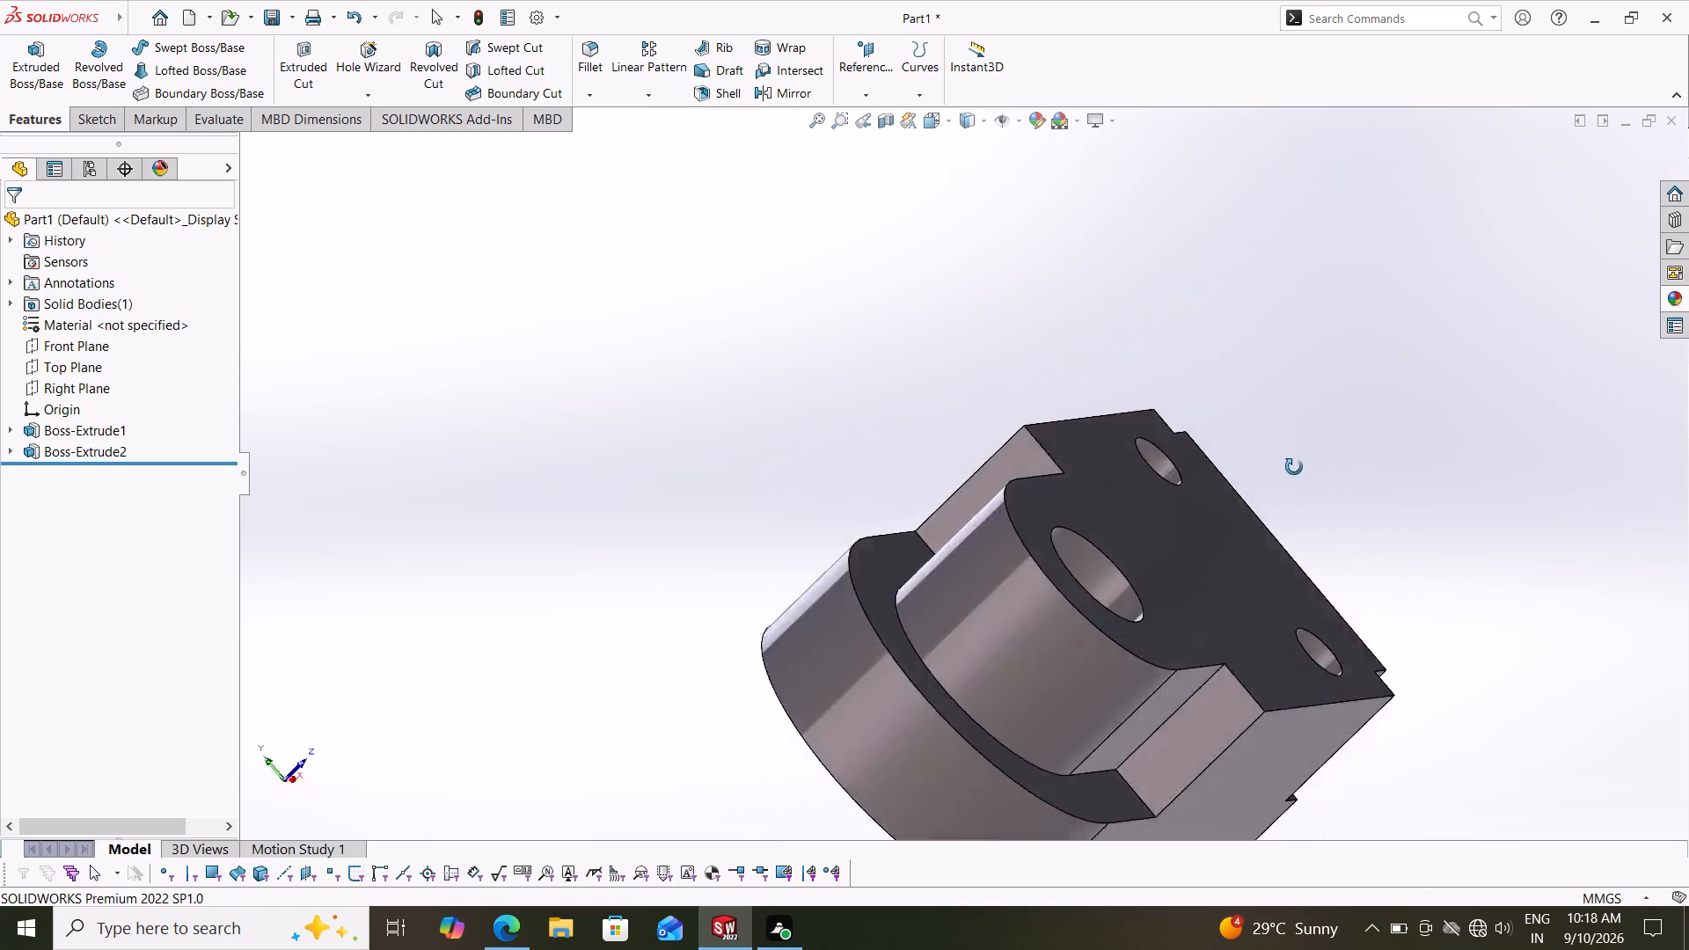
middle_drag(1294, 467, 1074, 273)
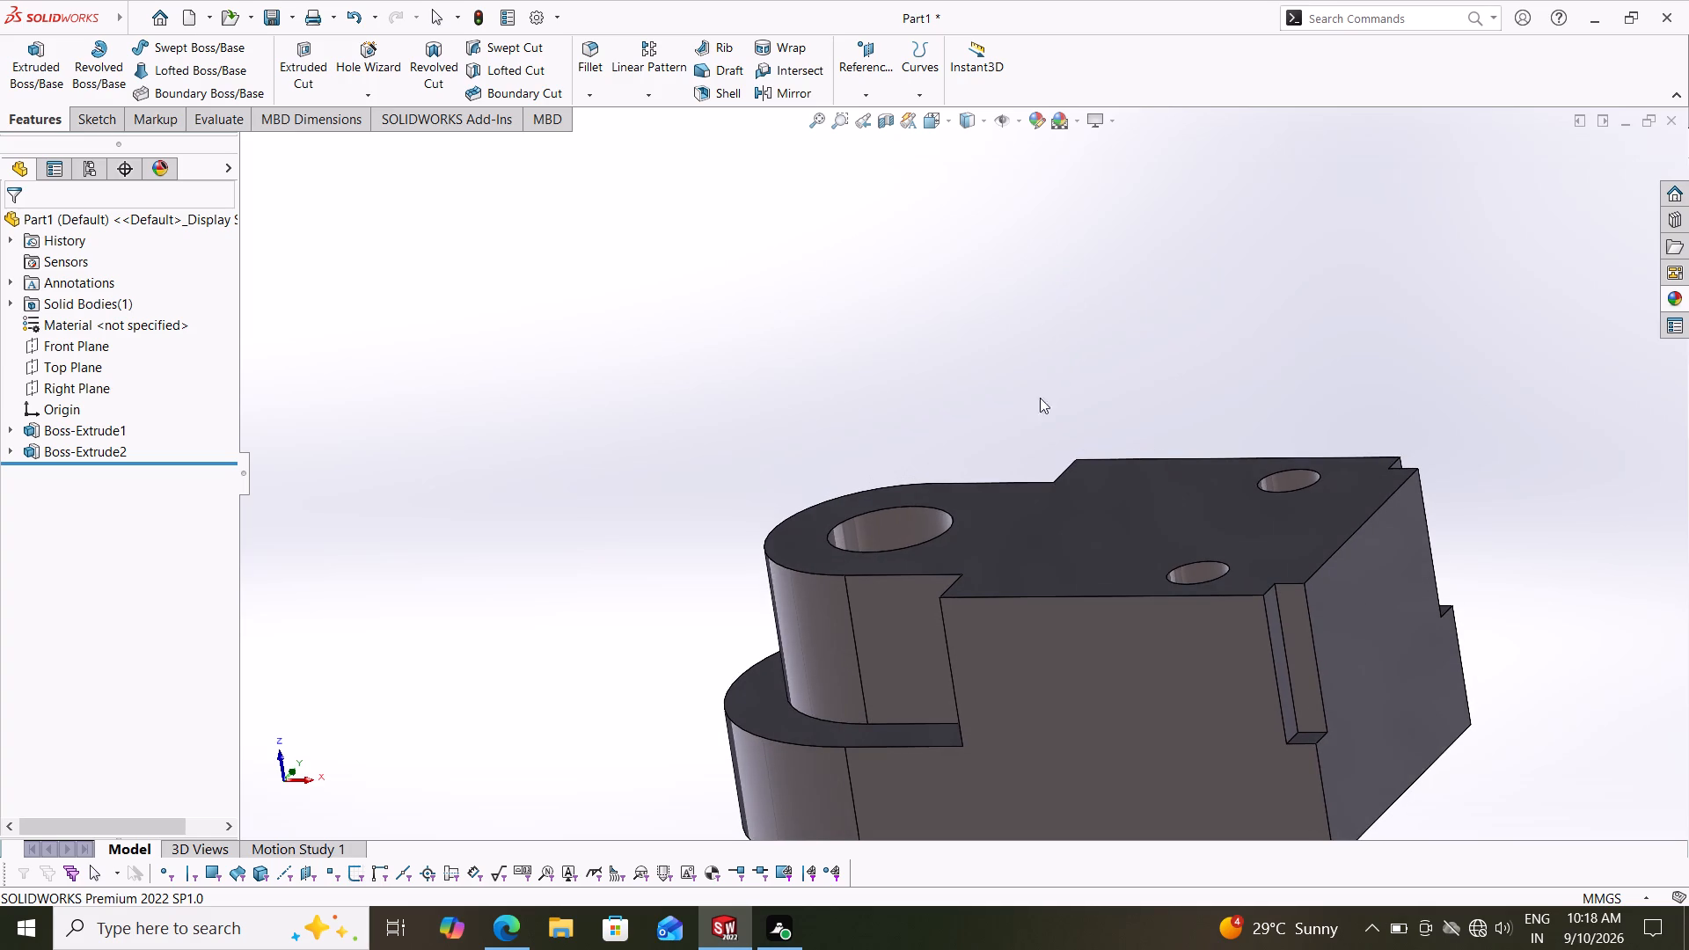
scroll(969, 482, up, 1)
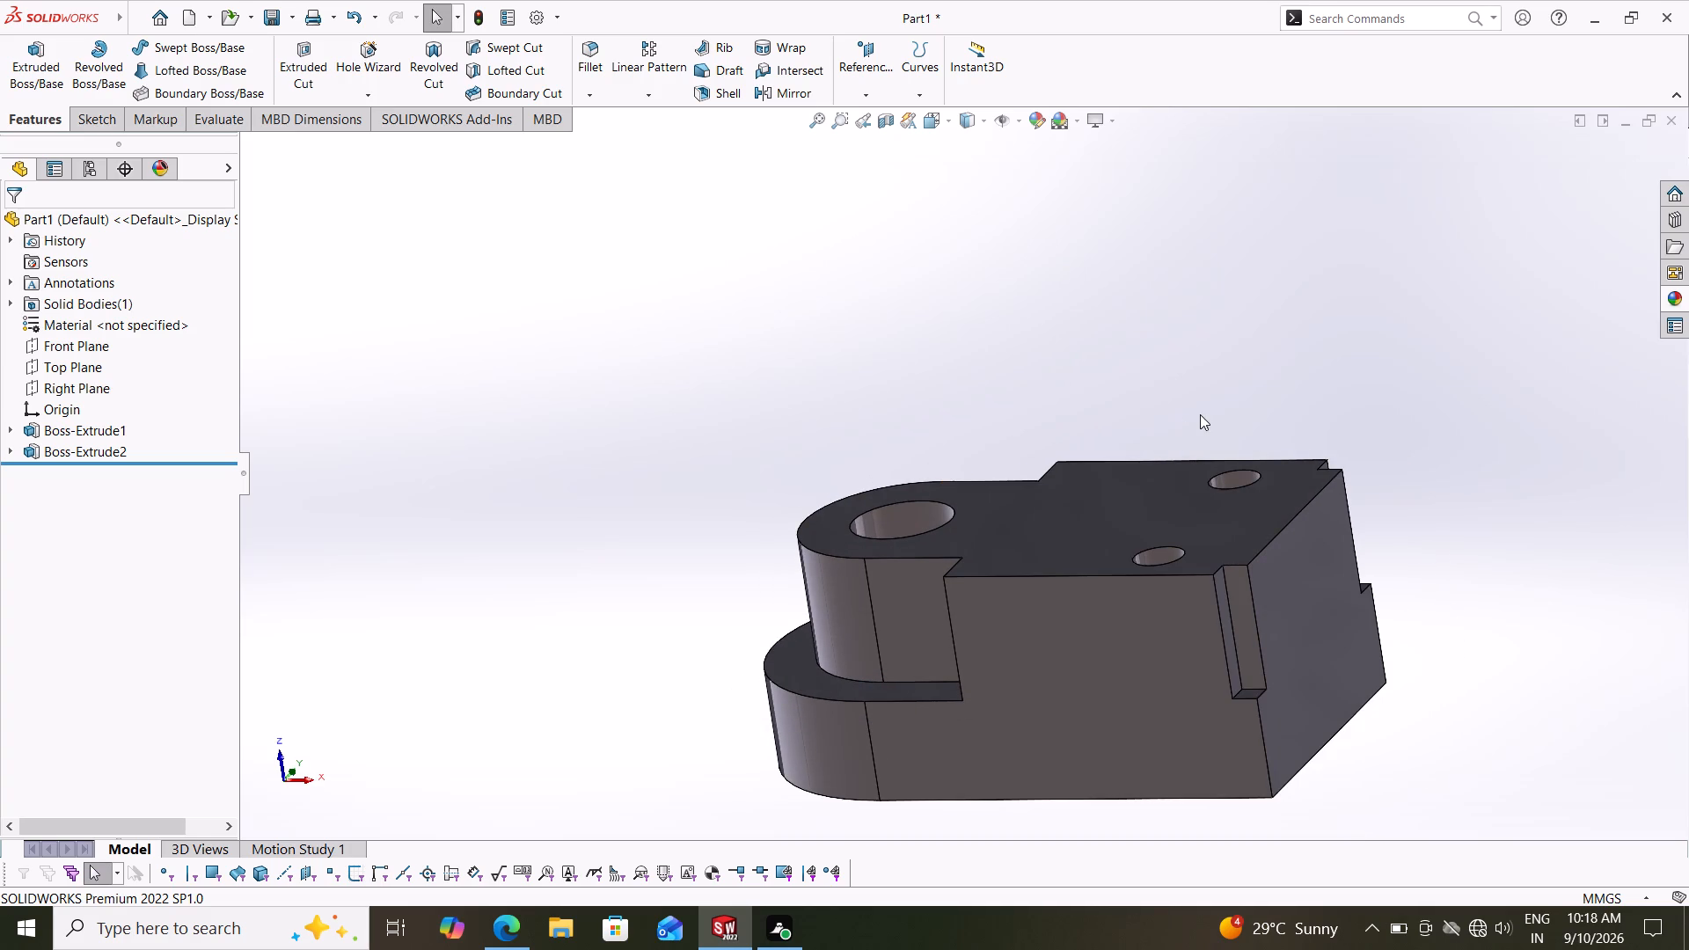
scroll(1147, 432, down, 1)
scroll(1103, 490, up, 1)
scroll(1103, 490, down, 1)
scroll(1100, 496, up, 2)
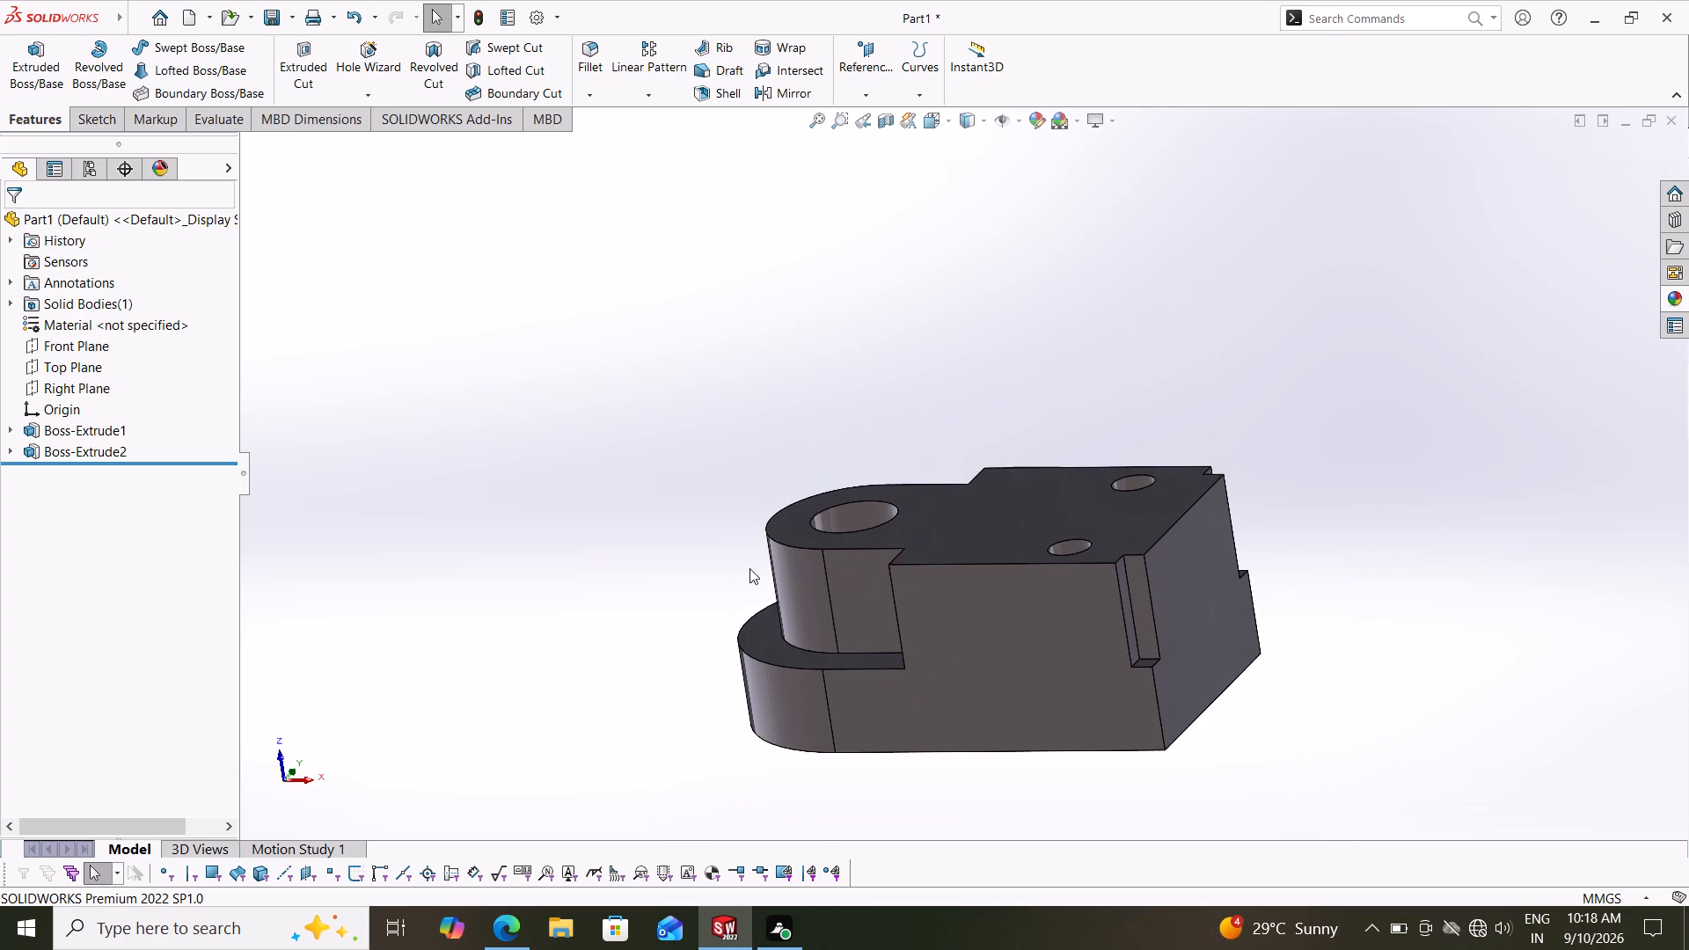
middle_drag(669, 555, 723, 441)
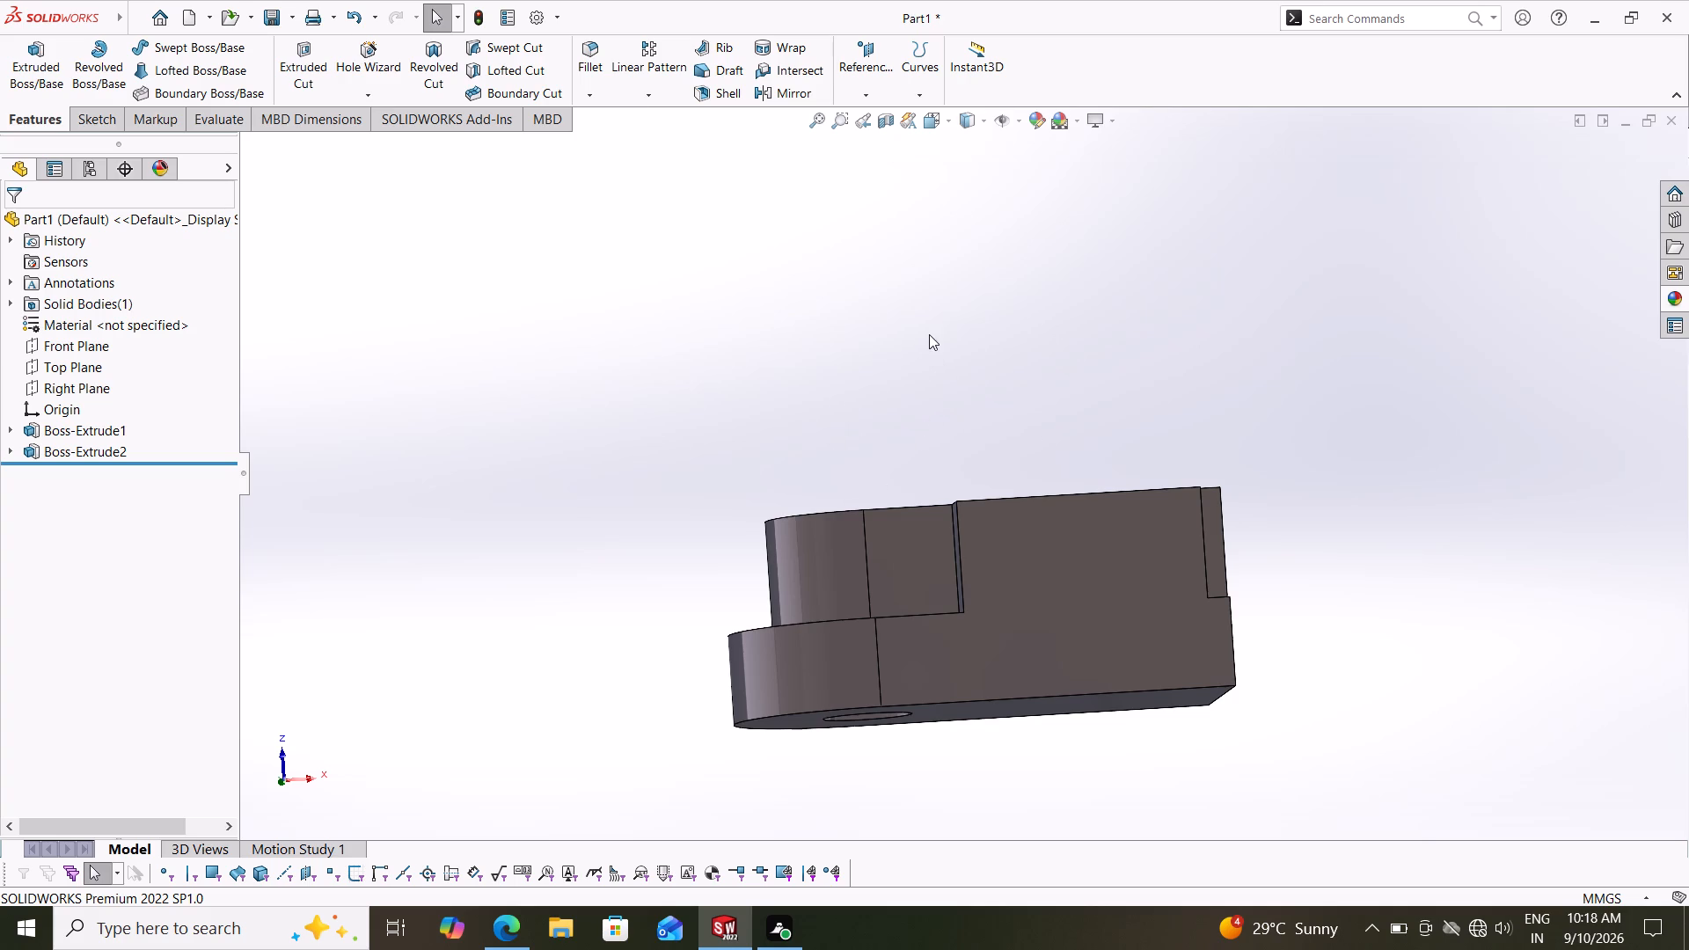
middle_drag(936, 346, 1009, 435)
middle_drag(978, 423, 969, 424)
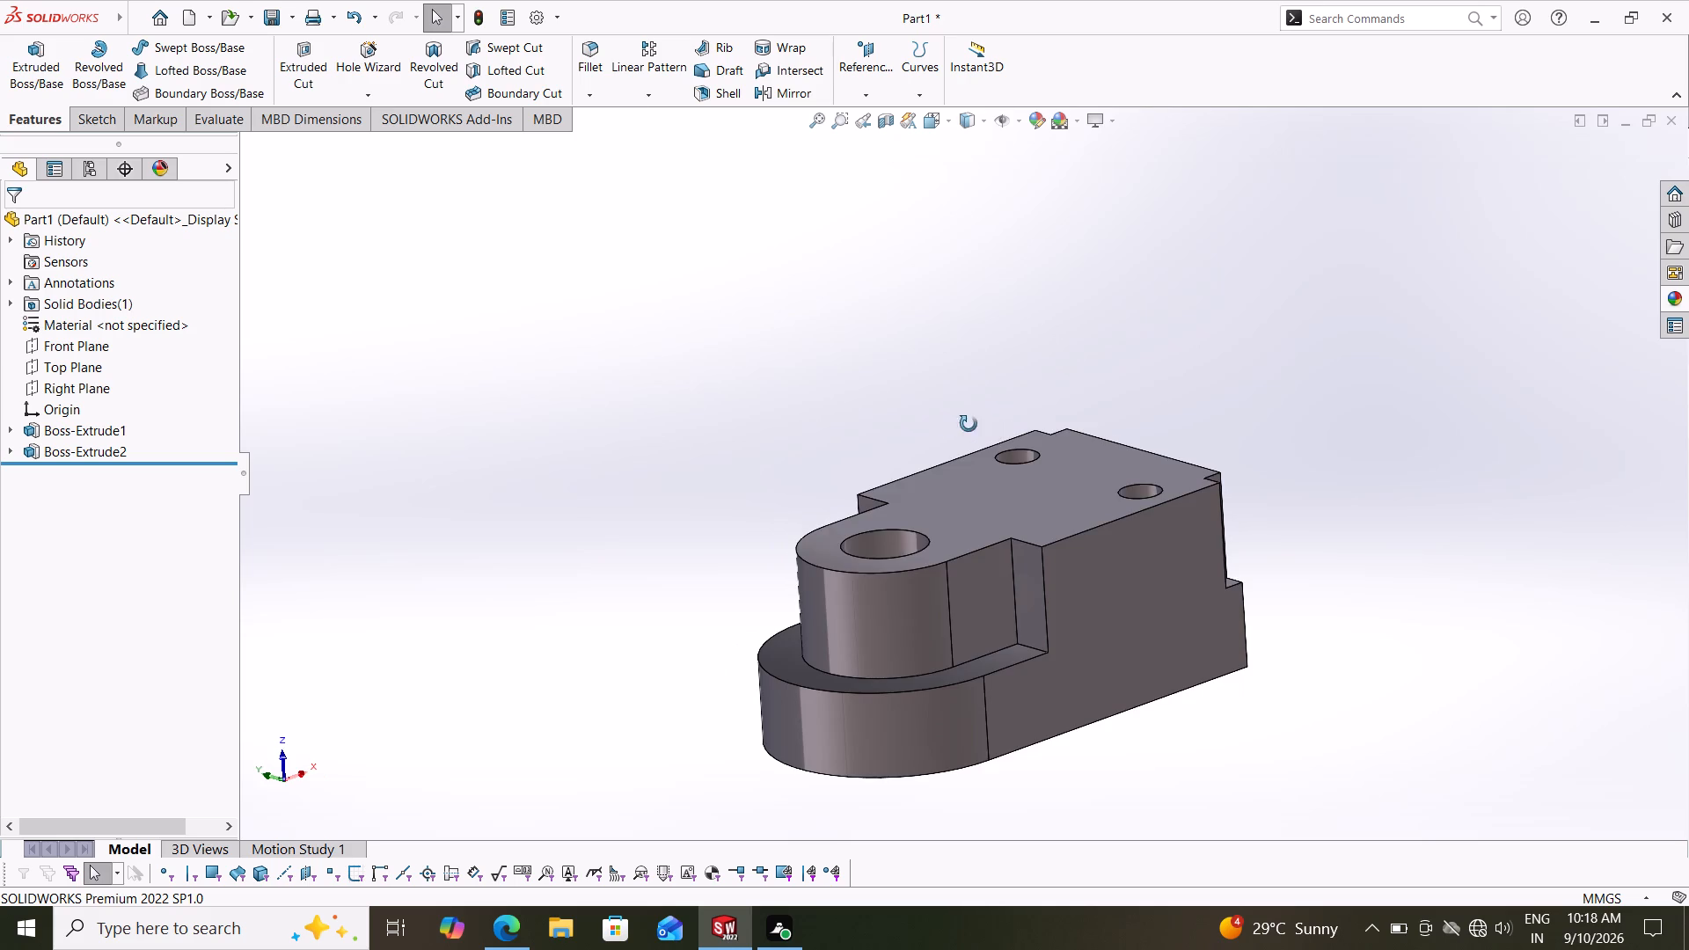
middle_drag(969, 424, 1019, 393)
scroll(890, 472, down, 1)
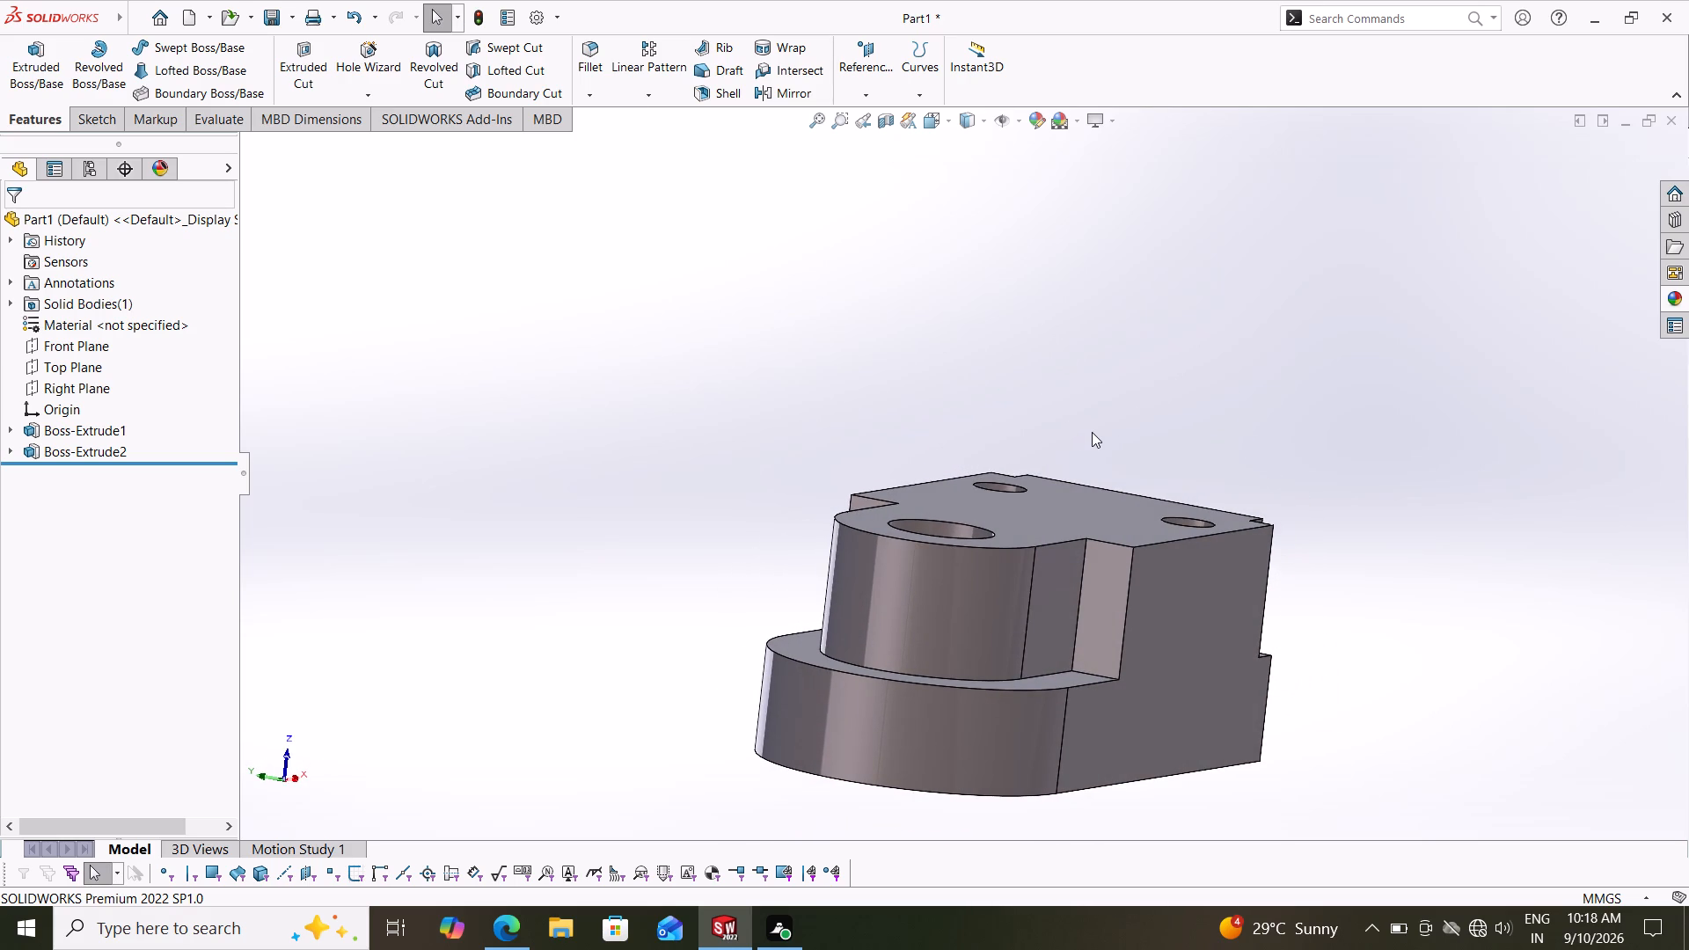
scroll(1074, 470, down, 1)
scroll(1074, 470, up, 3)
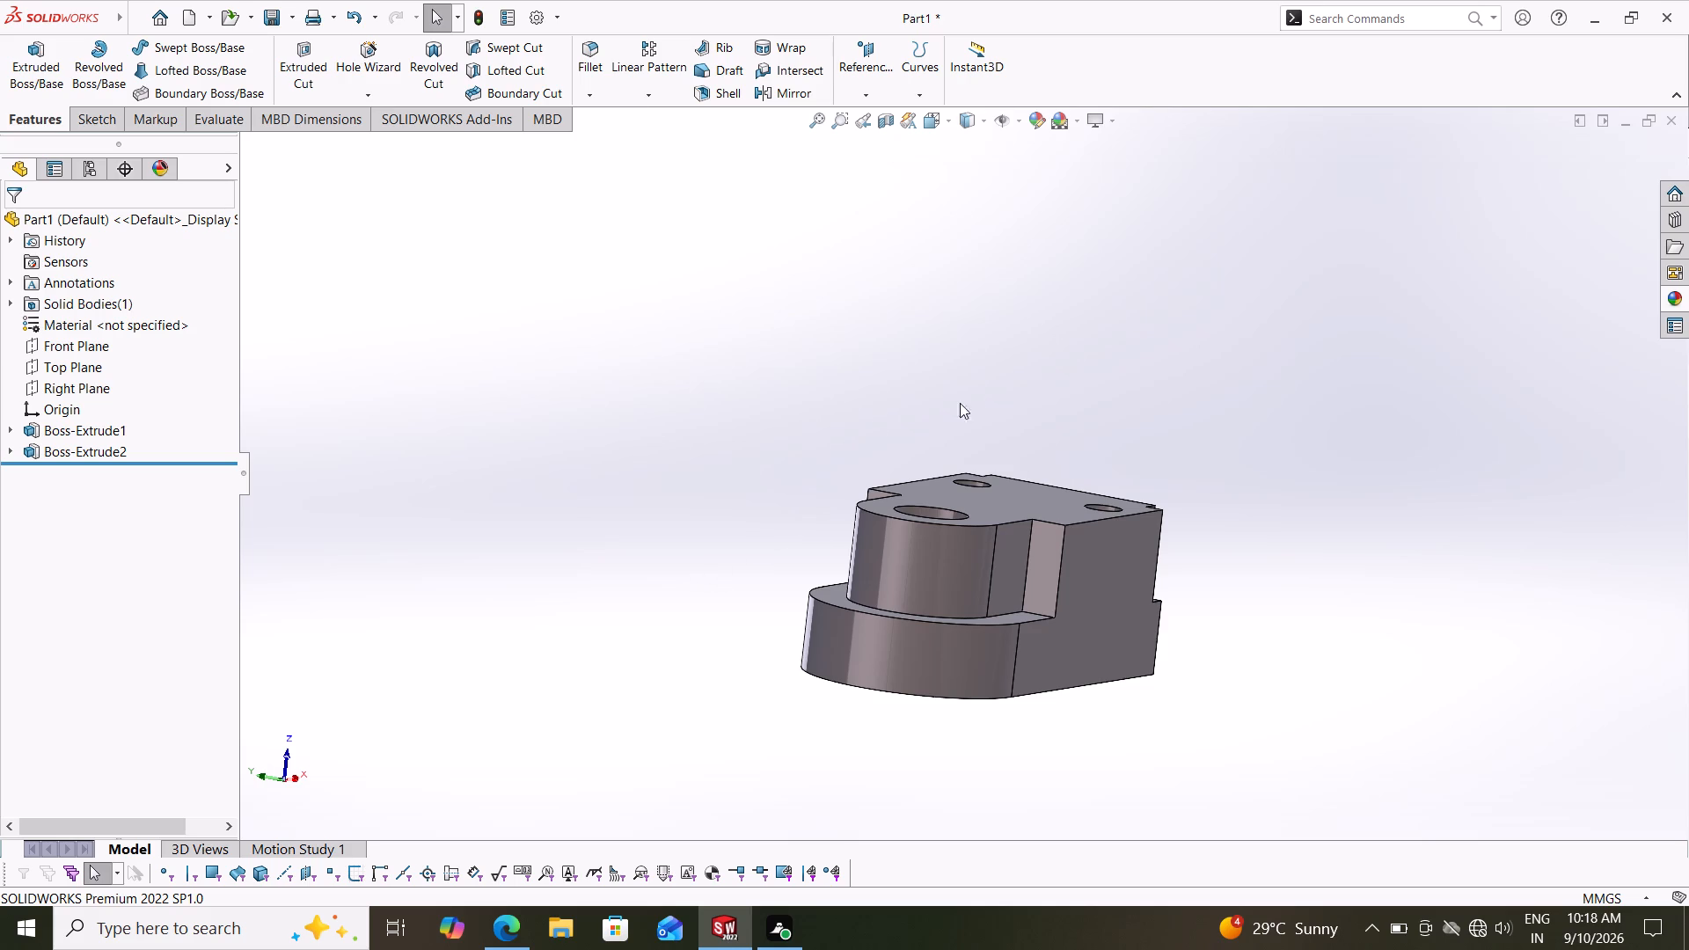
middle_drag(976, 400, 900, 425)
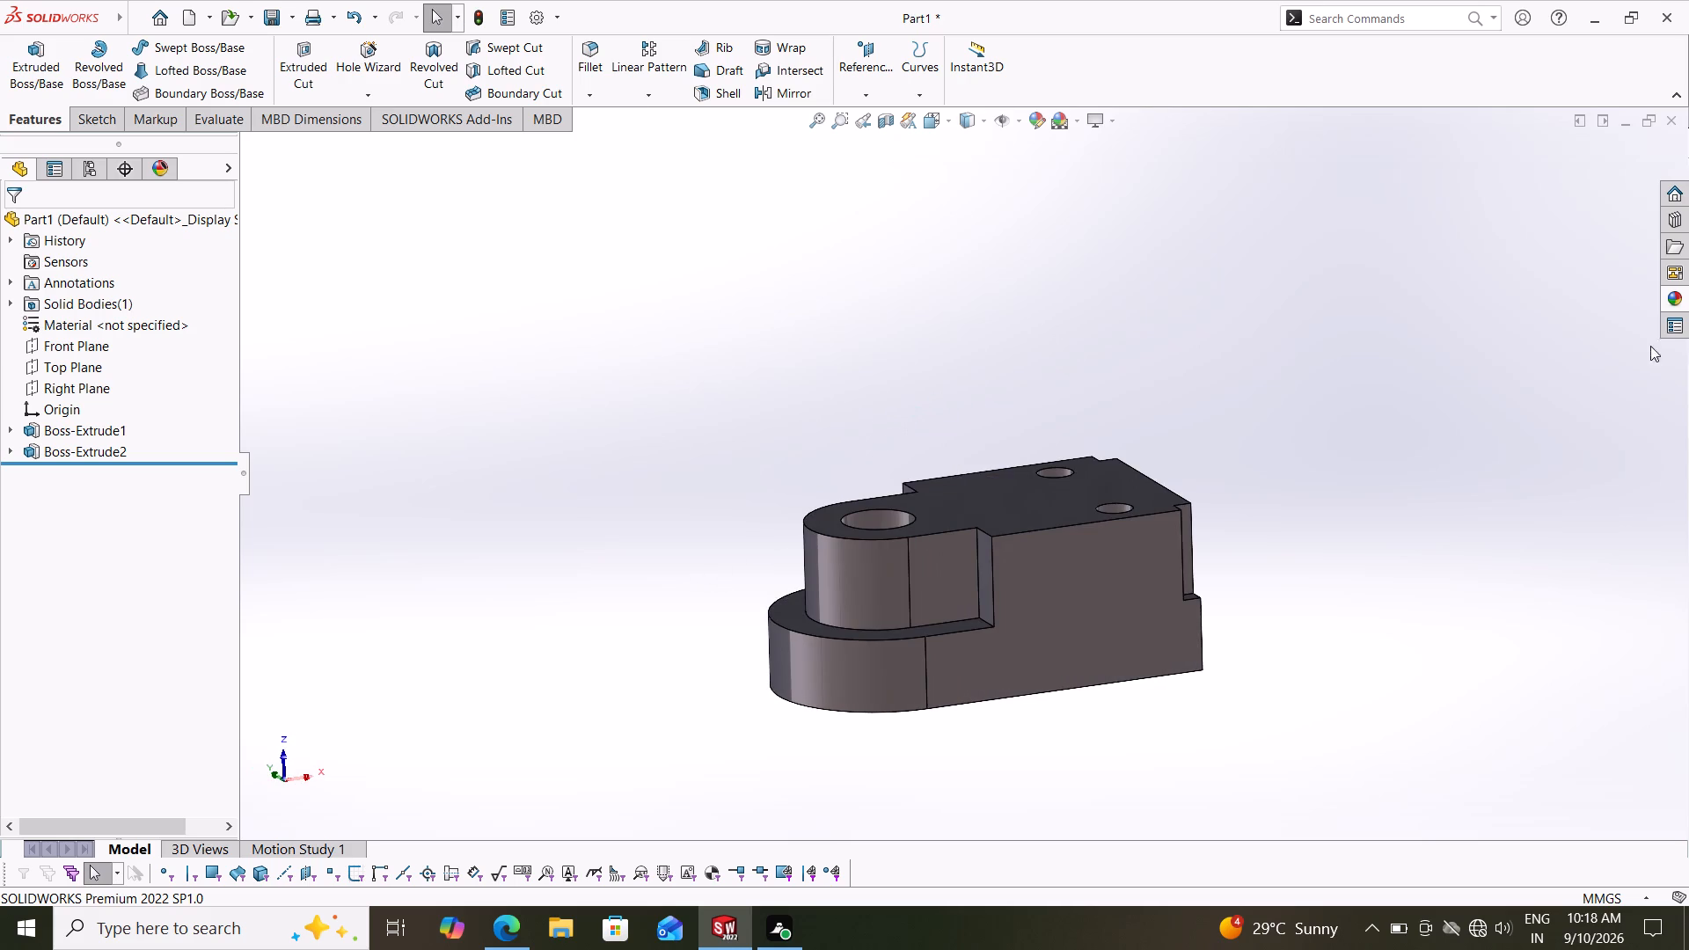
Apply the metallic warm grey car paint appearance to the whole part.
click(1669, 303)
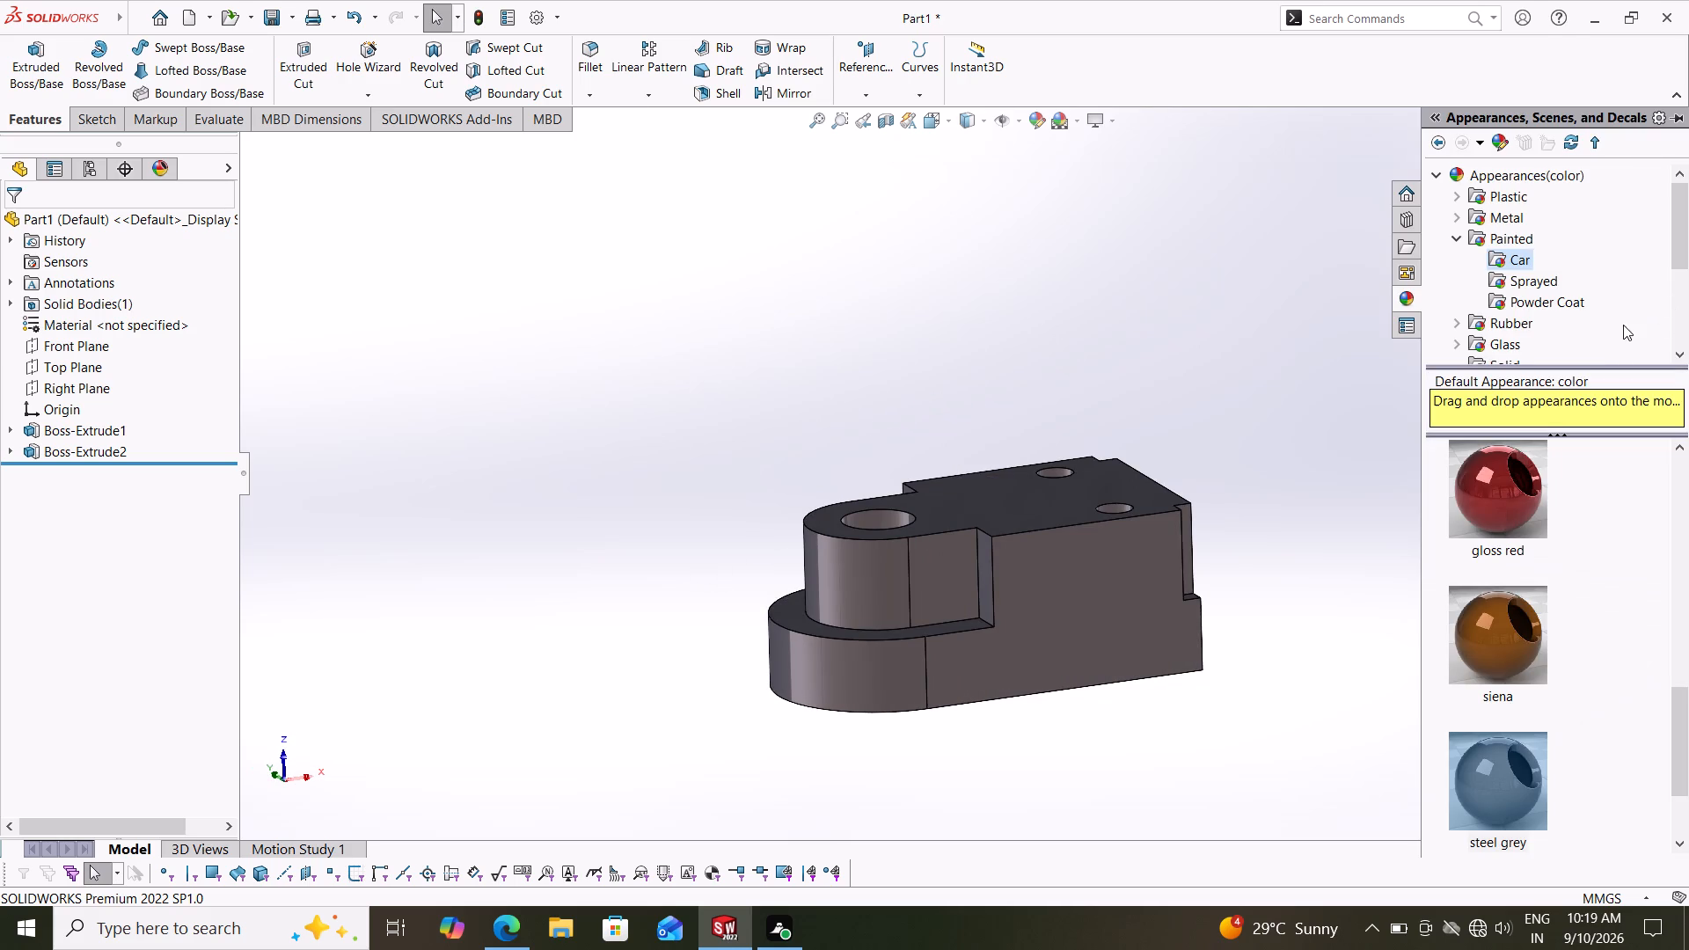
scroll(1582, 610, down, 3)
scroll(1582, 610, up, 1)
scroll(1582, 610, down, 4)
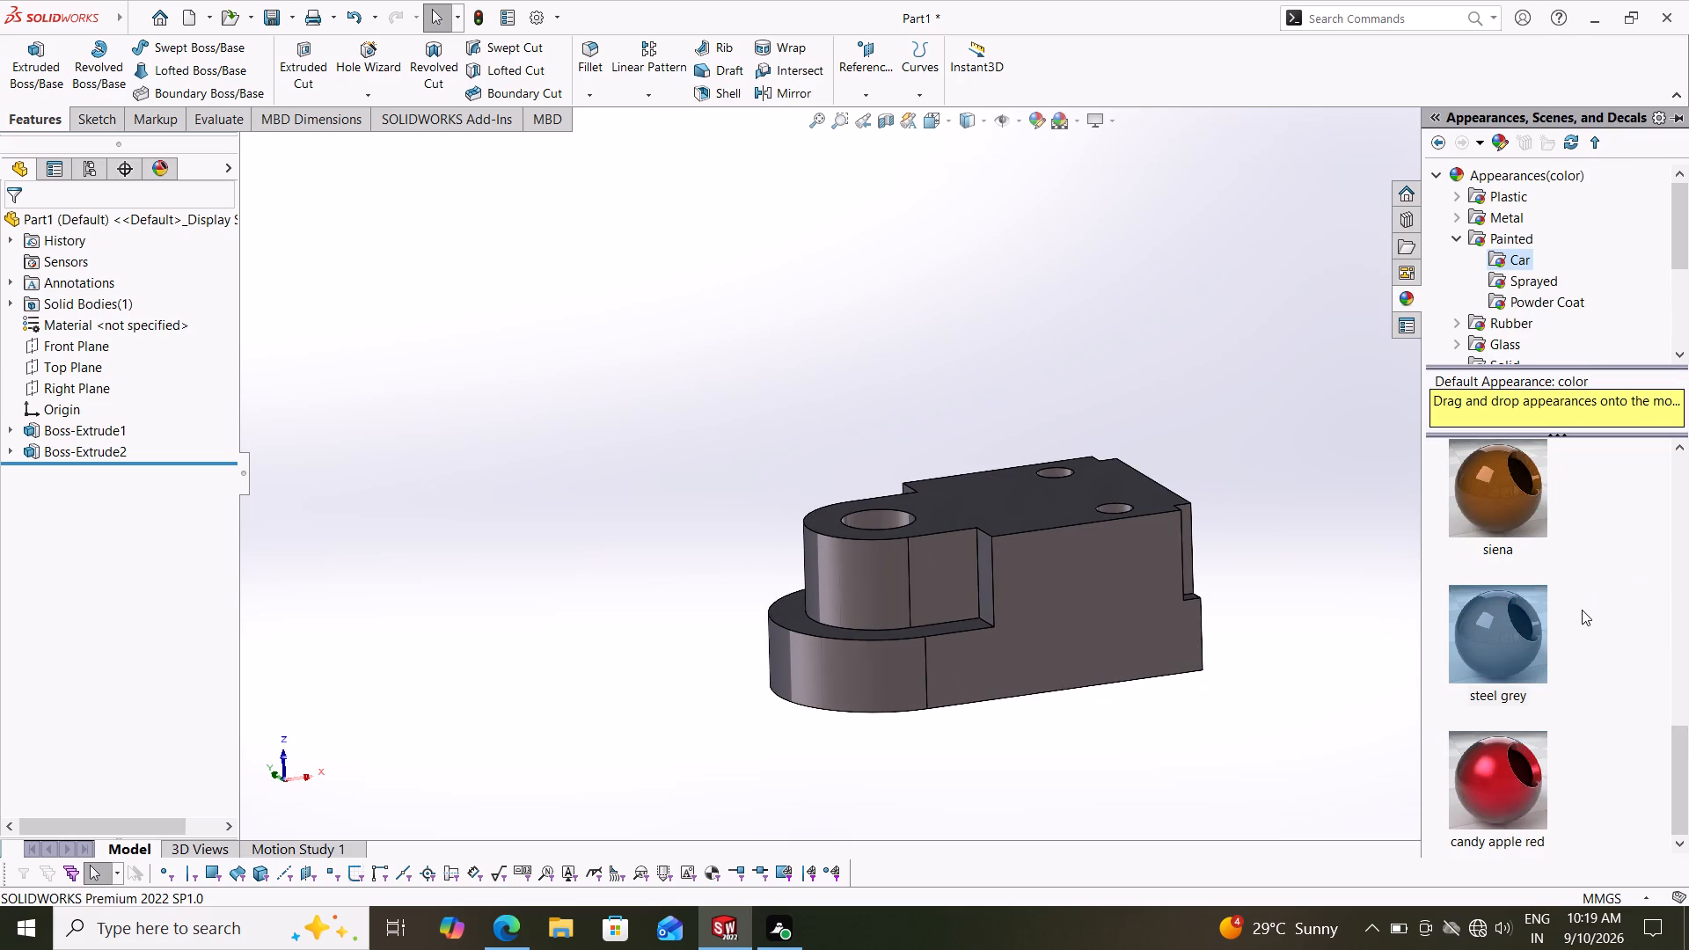
scroll(1576, 641, down, 3)
scroll(1576, 625, up, 2)
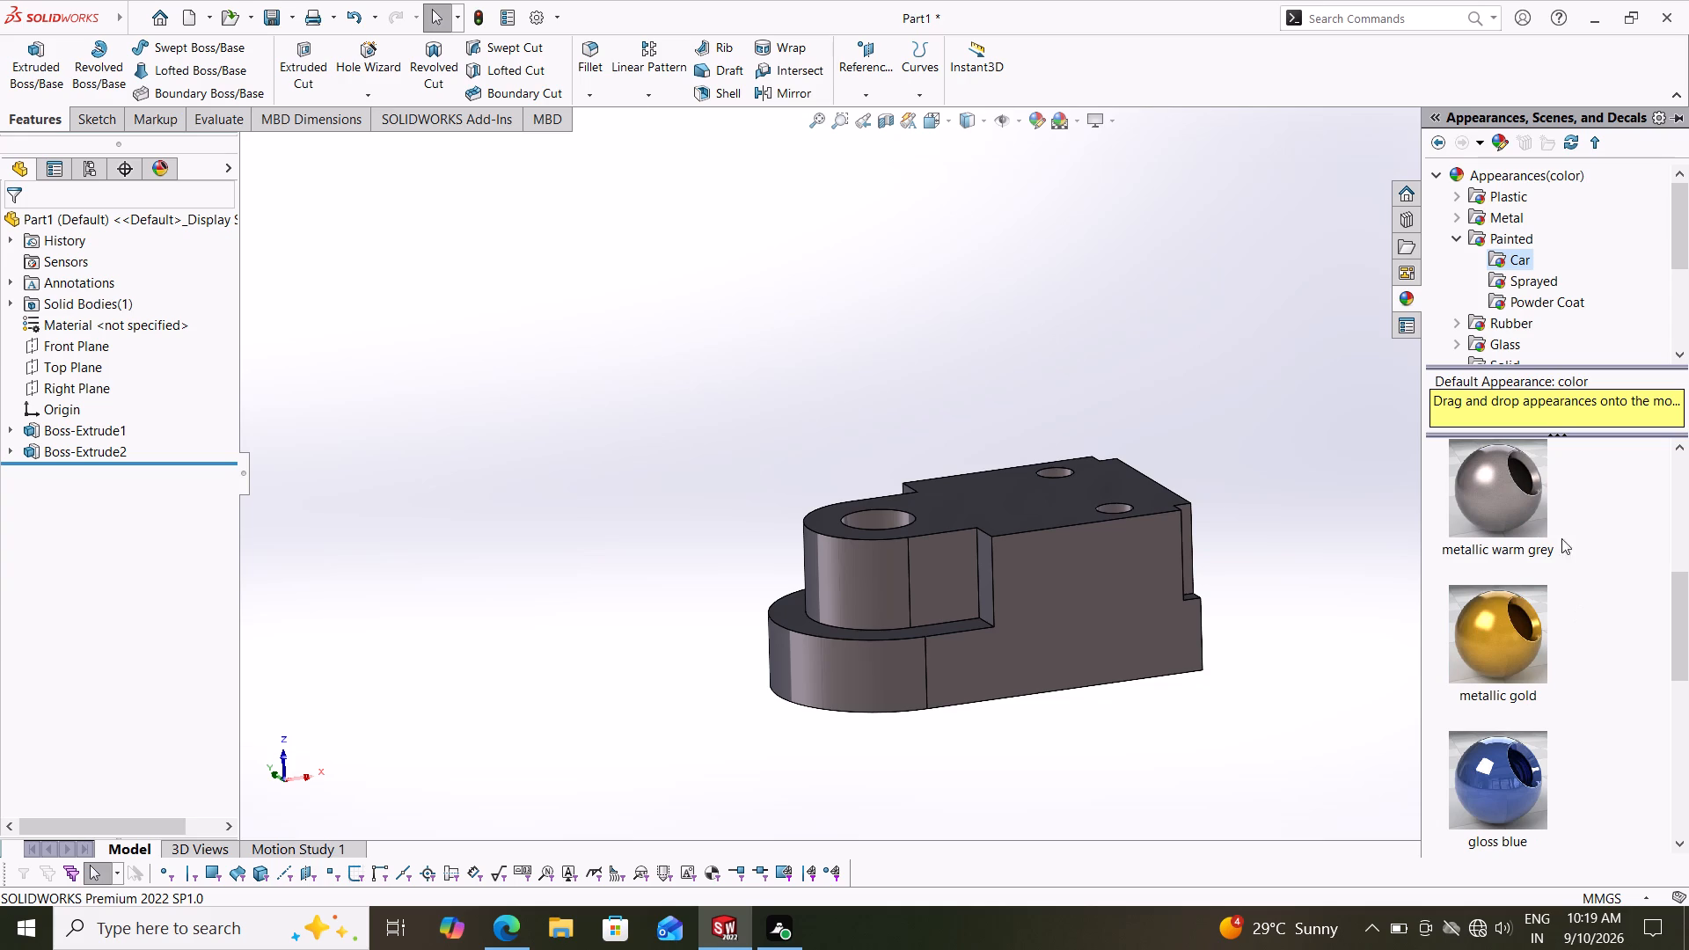
drag(1543, 501, 1192, 570)
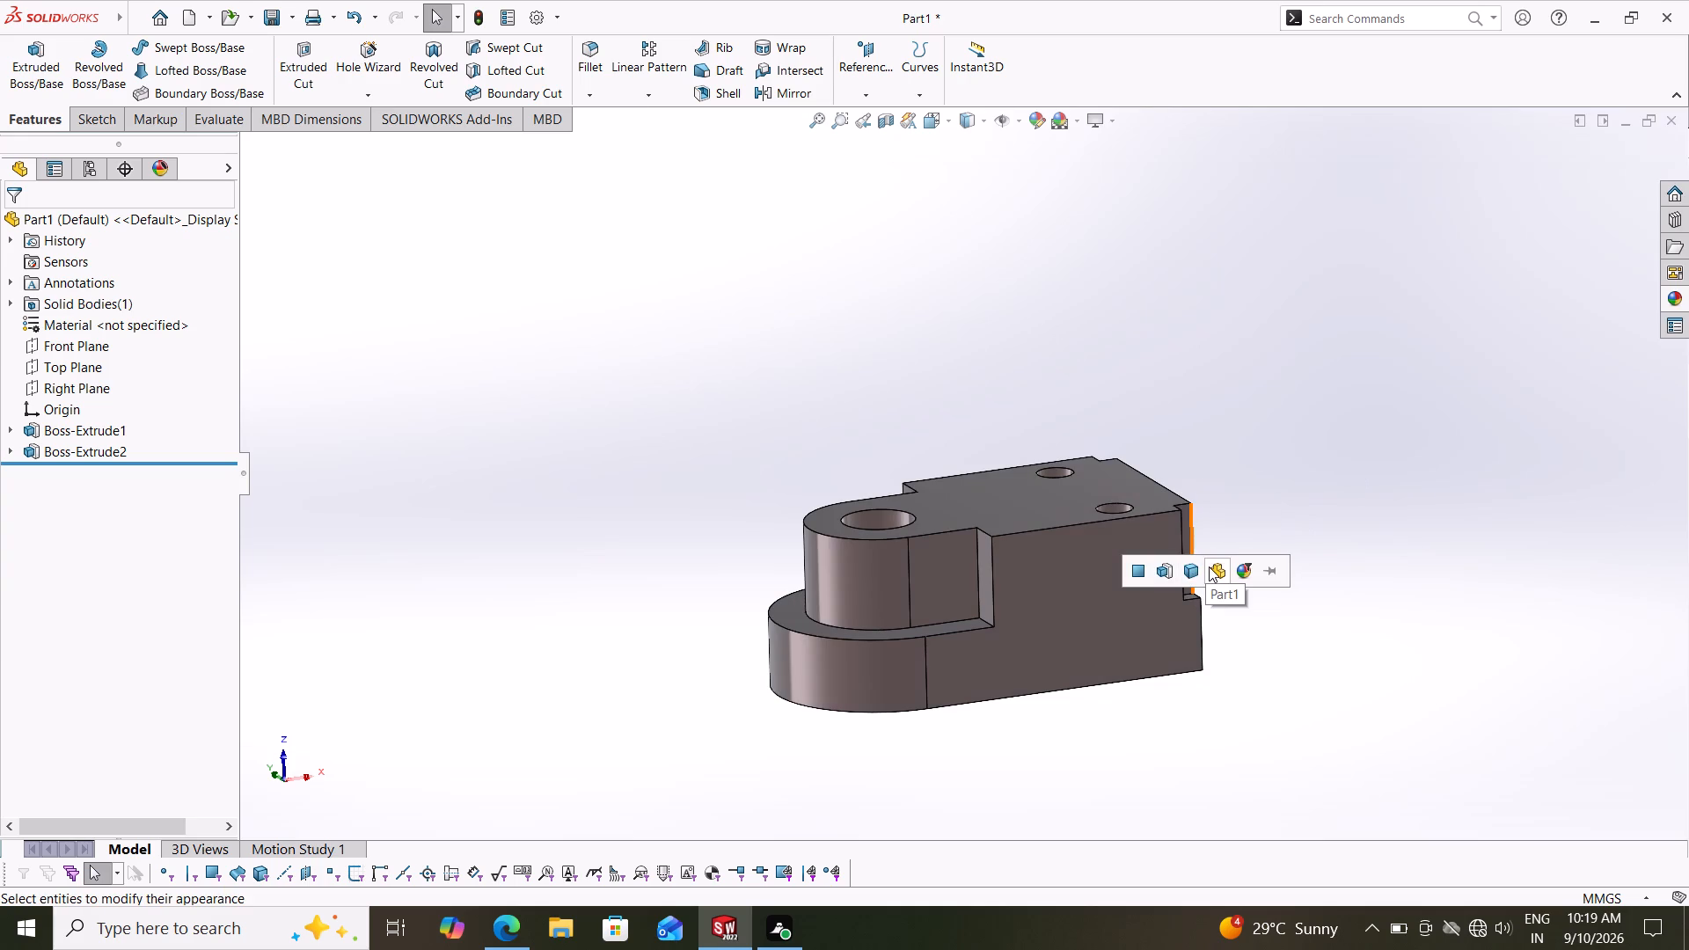
click(1218, 566)
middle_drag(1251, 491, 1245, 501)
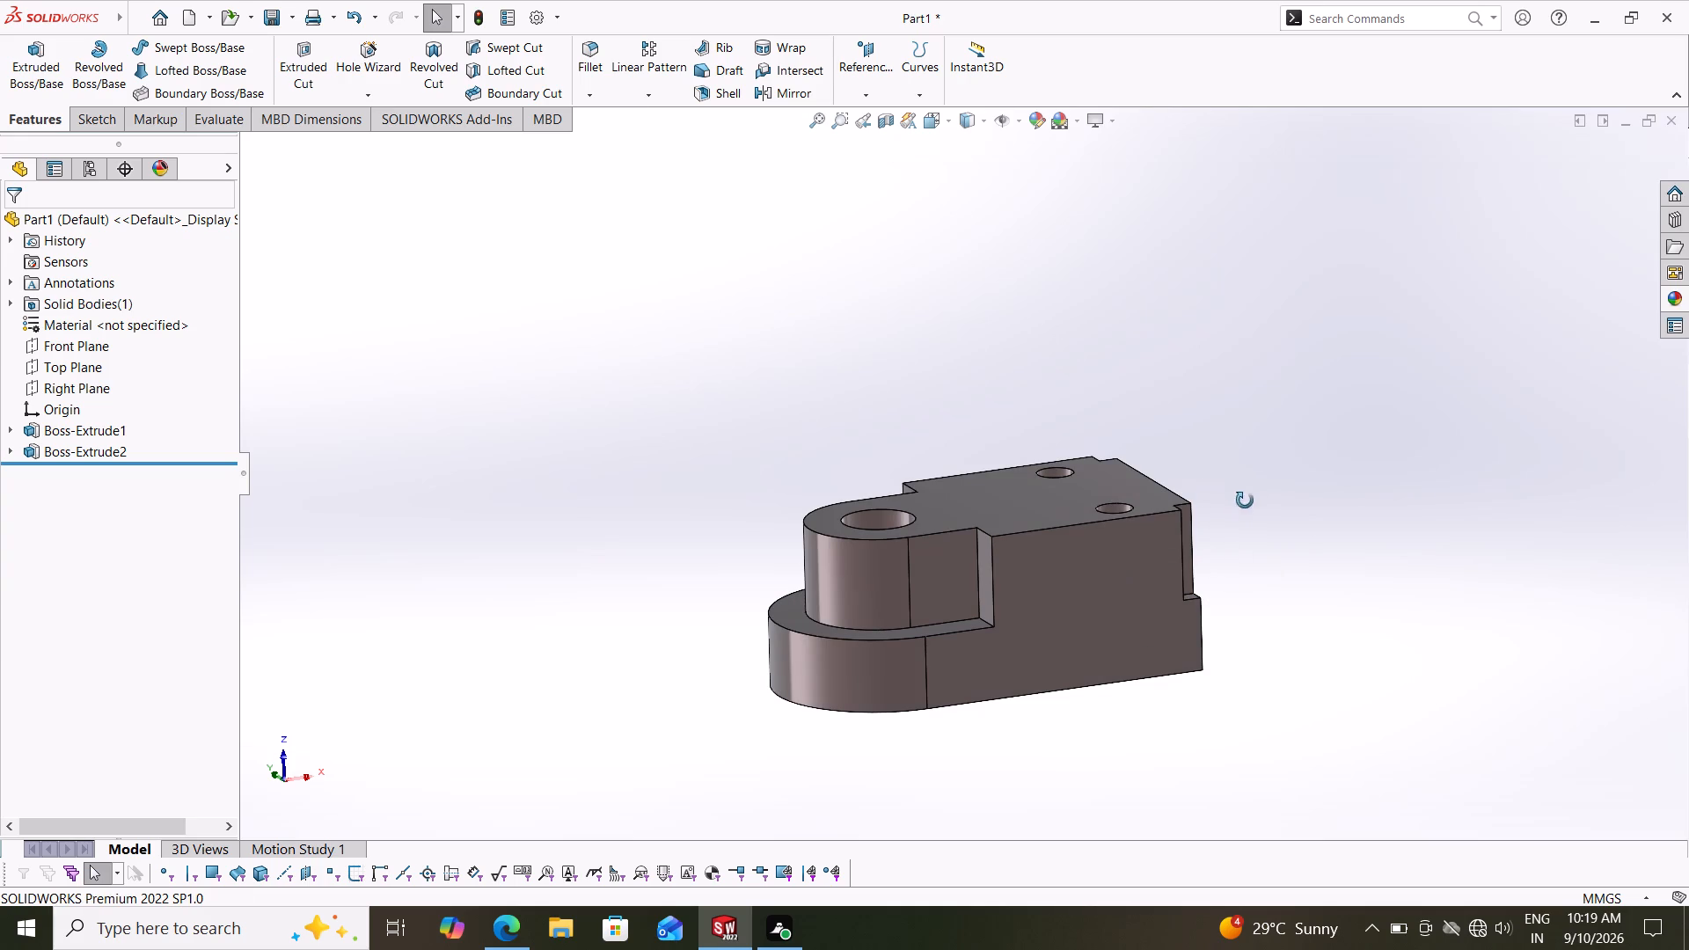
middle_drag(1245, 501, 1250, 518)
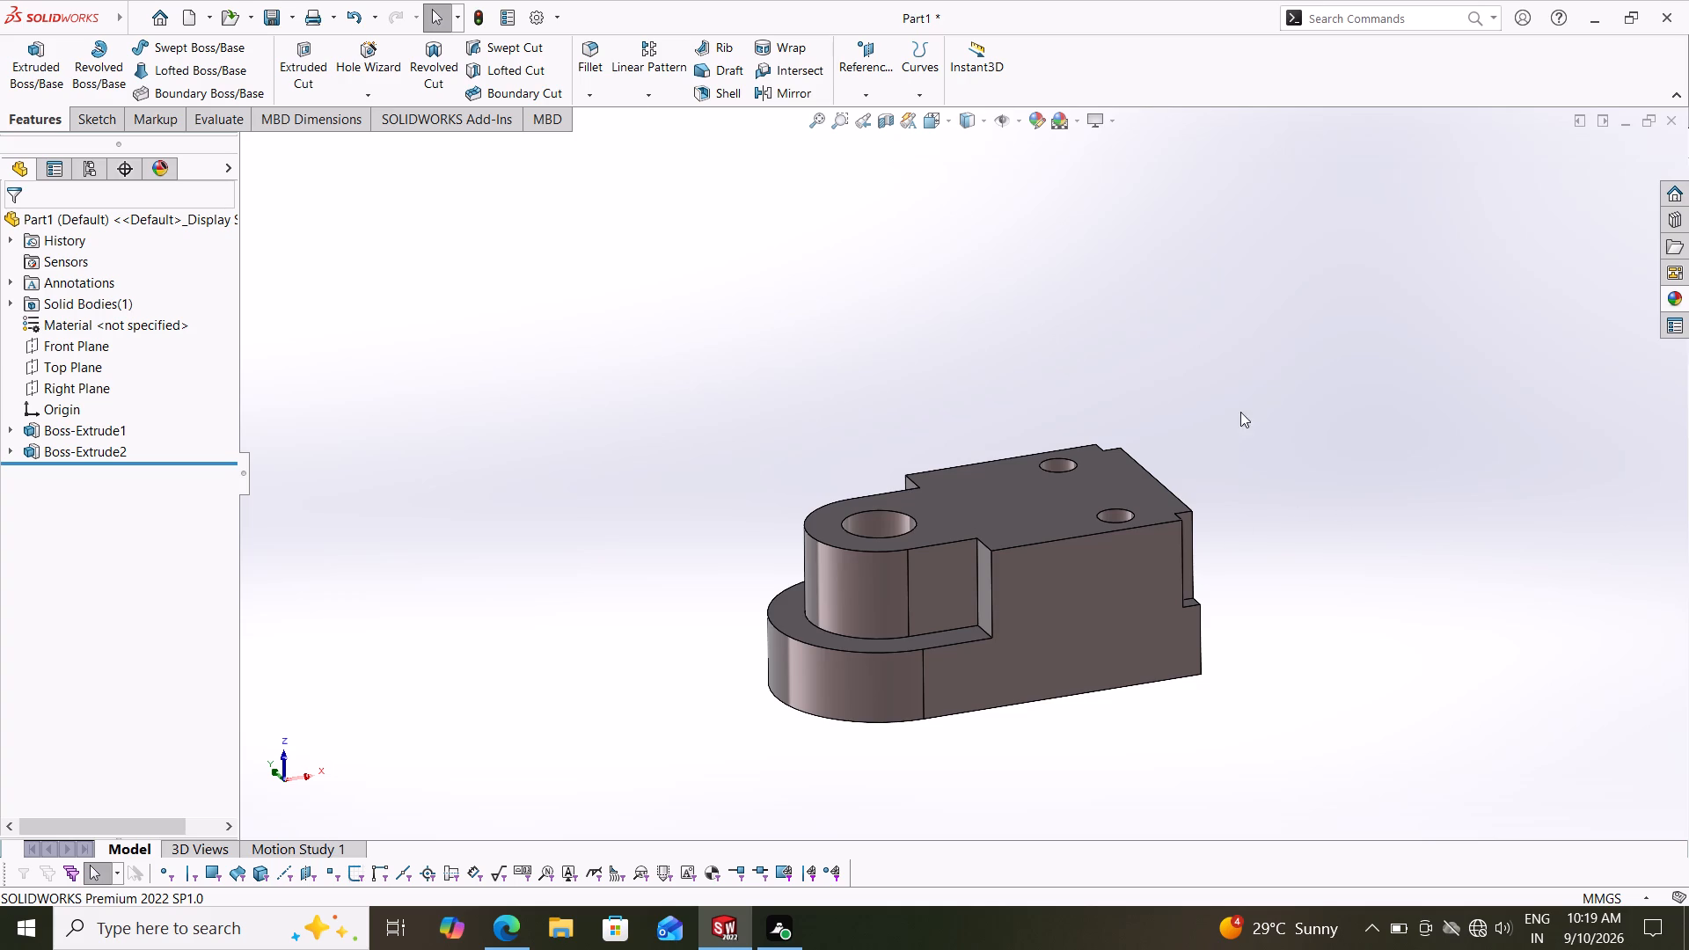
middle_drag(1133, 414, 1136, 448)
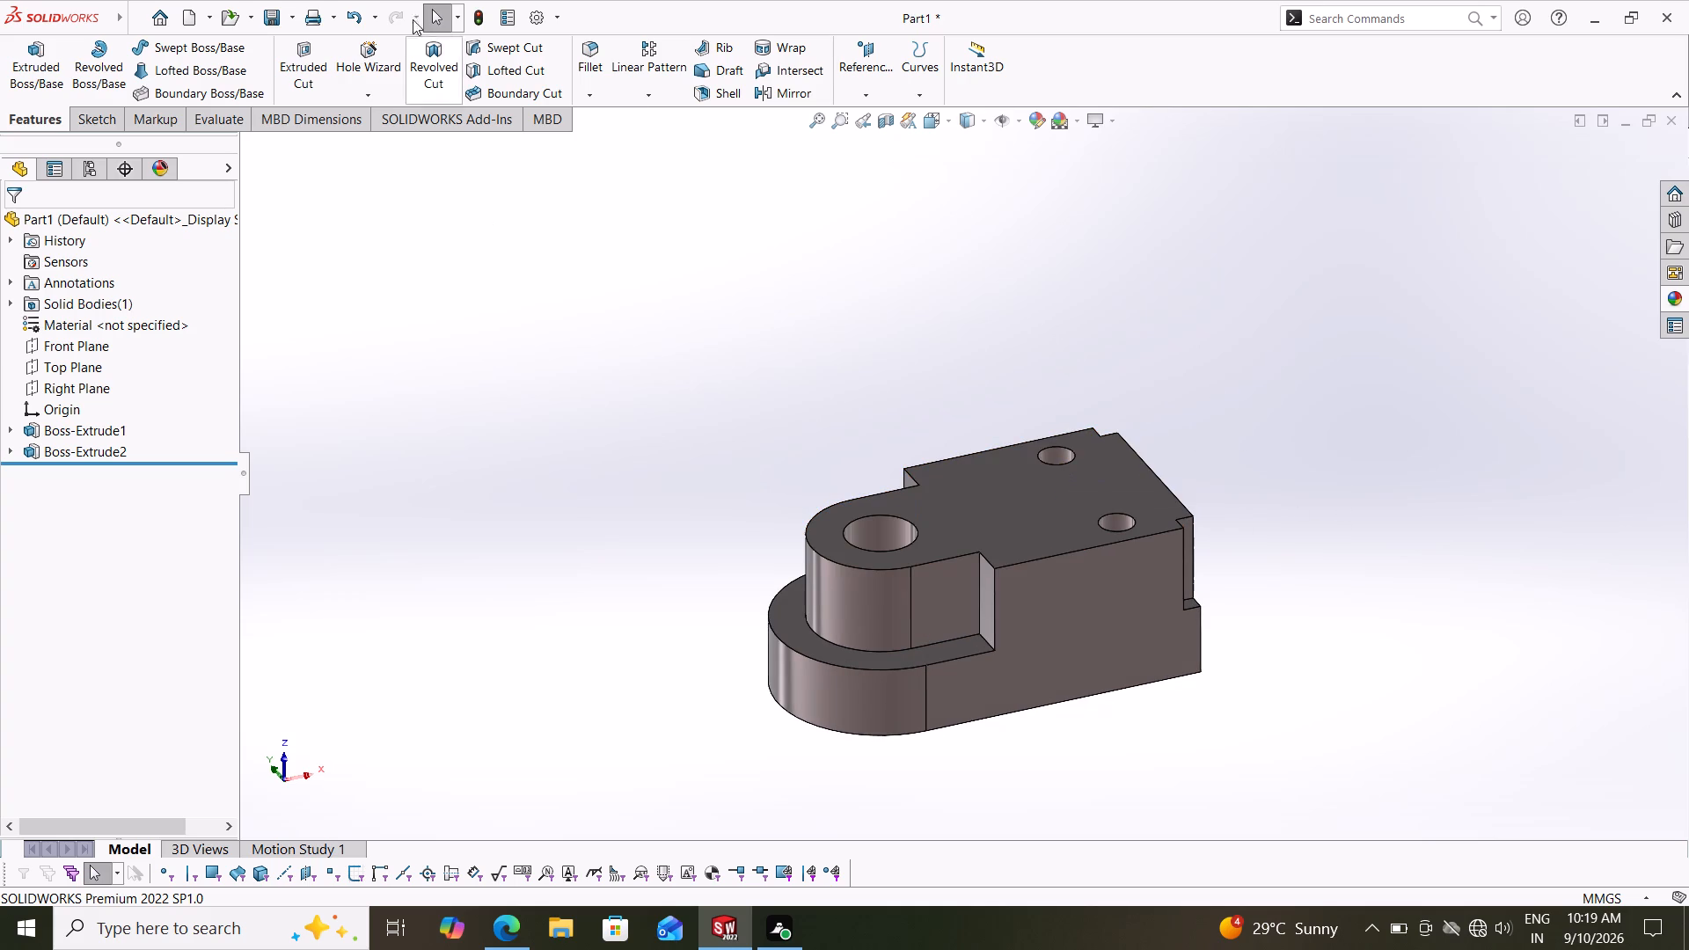
Save the part in the Documents folder as a SOLIDWORKS part named 10-09-00.
click(296, 15)
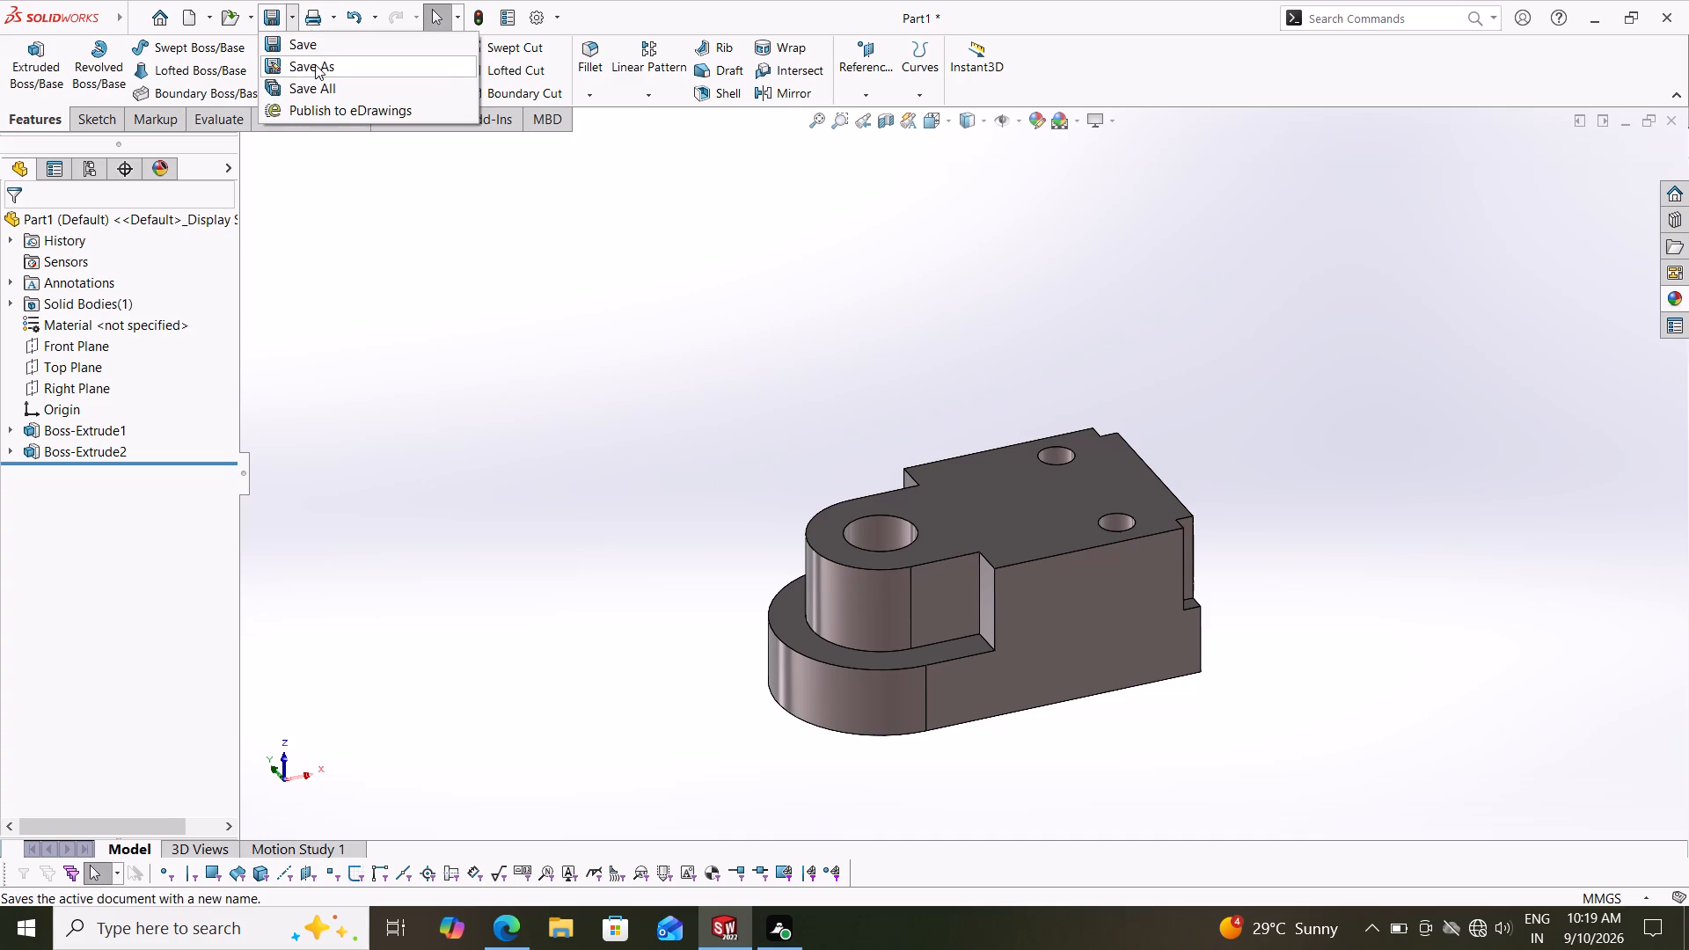
click(315, 64)
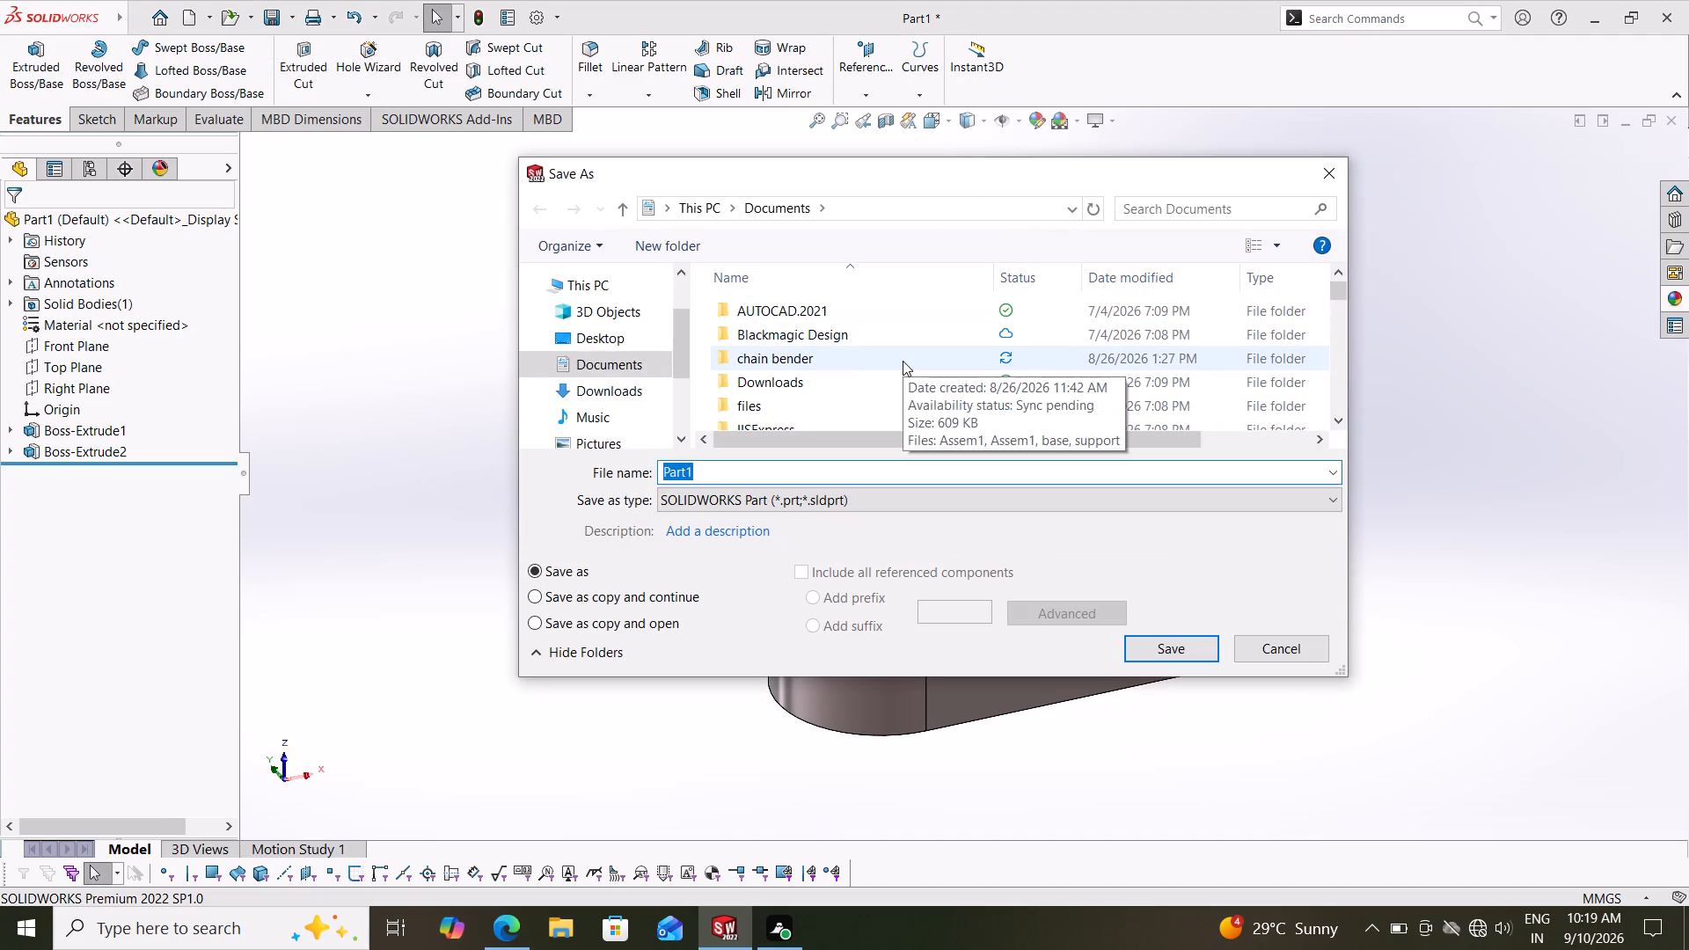
text(09)
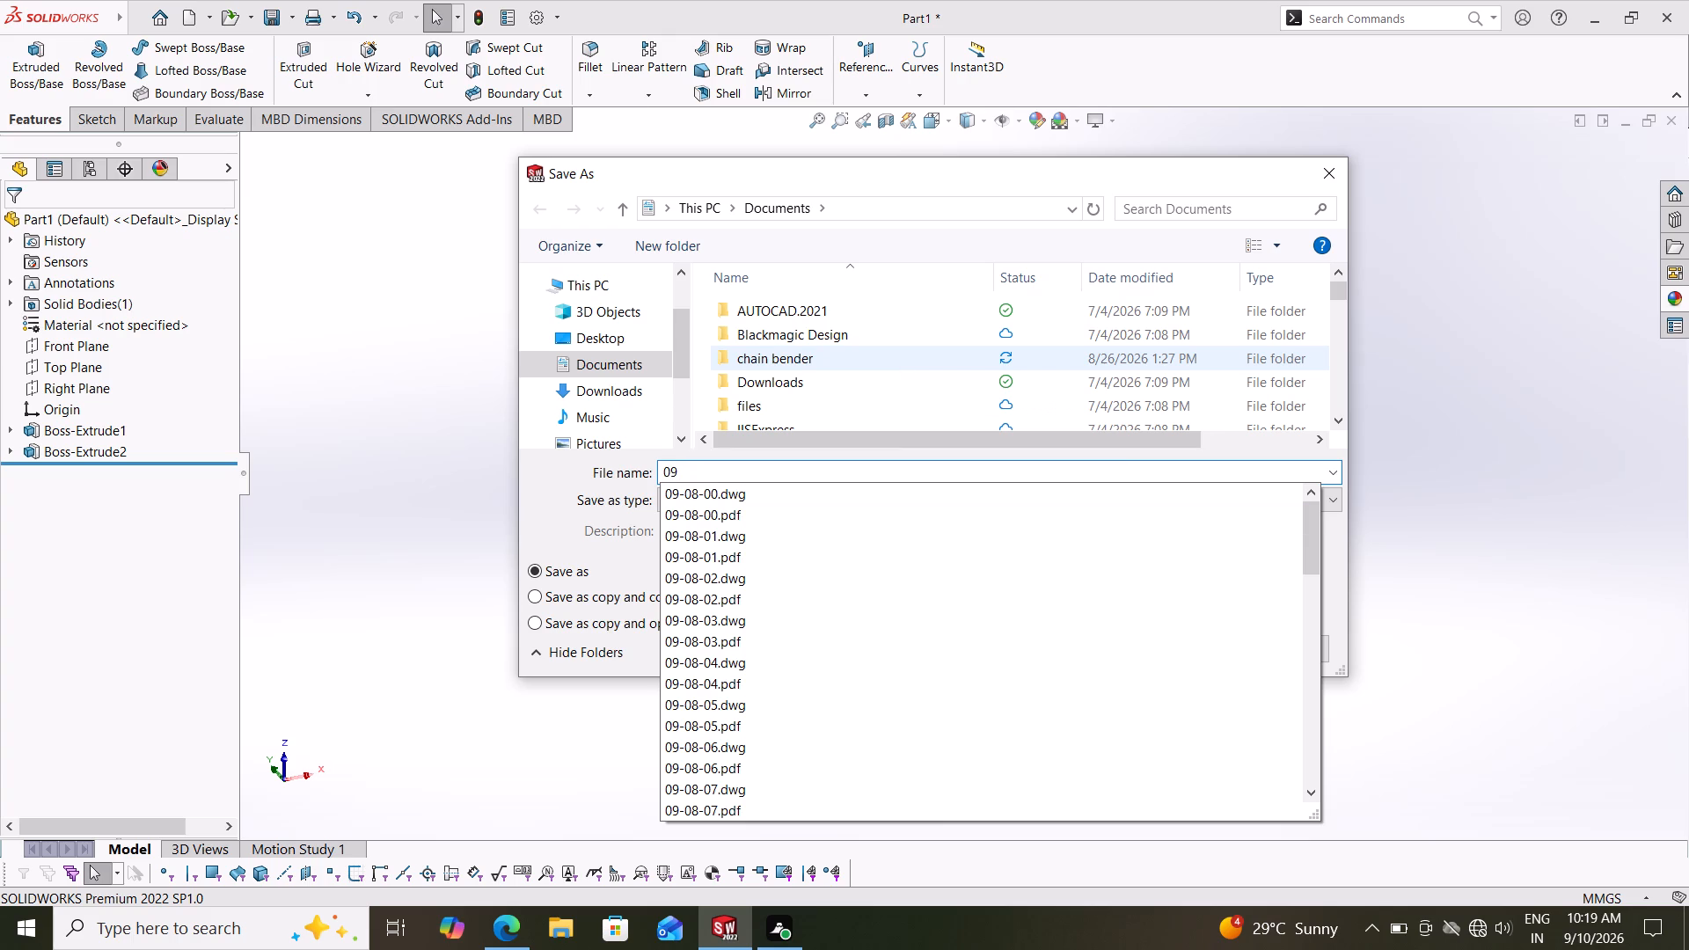
key(BackSpace)
key(BackSpace)
key(BackSpace)
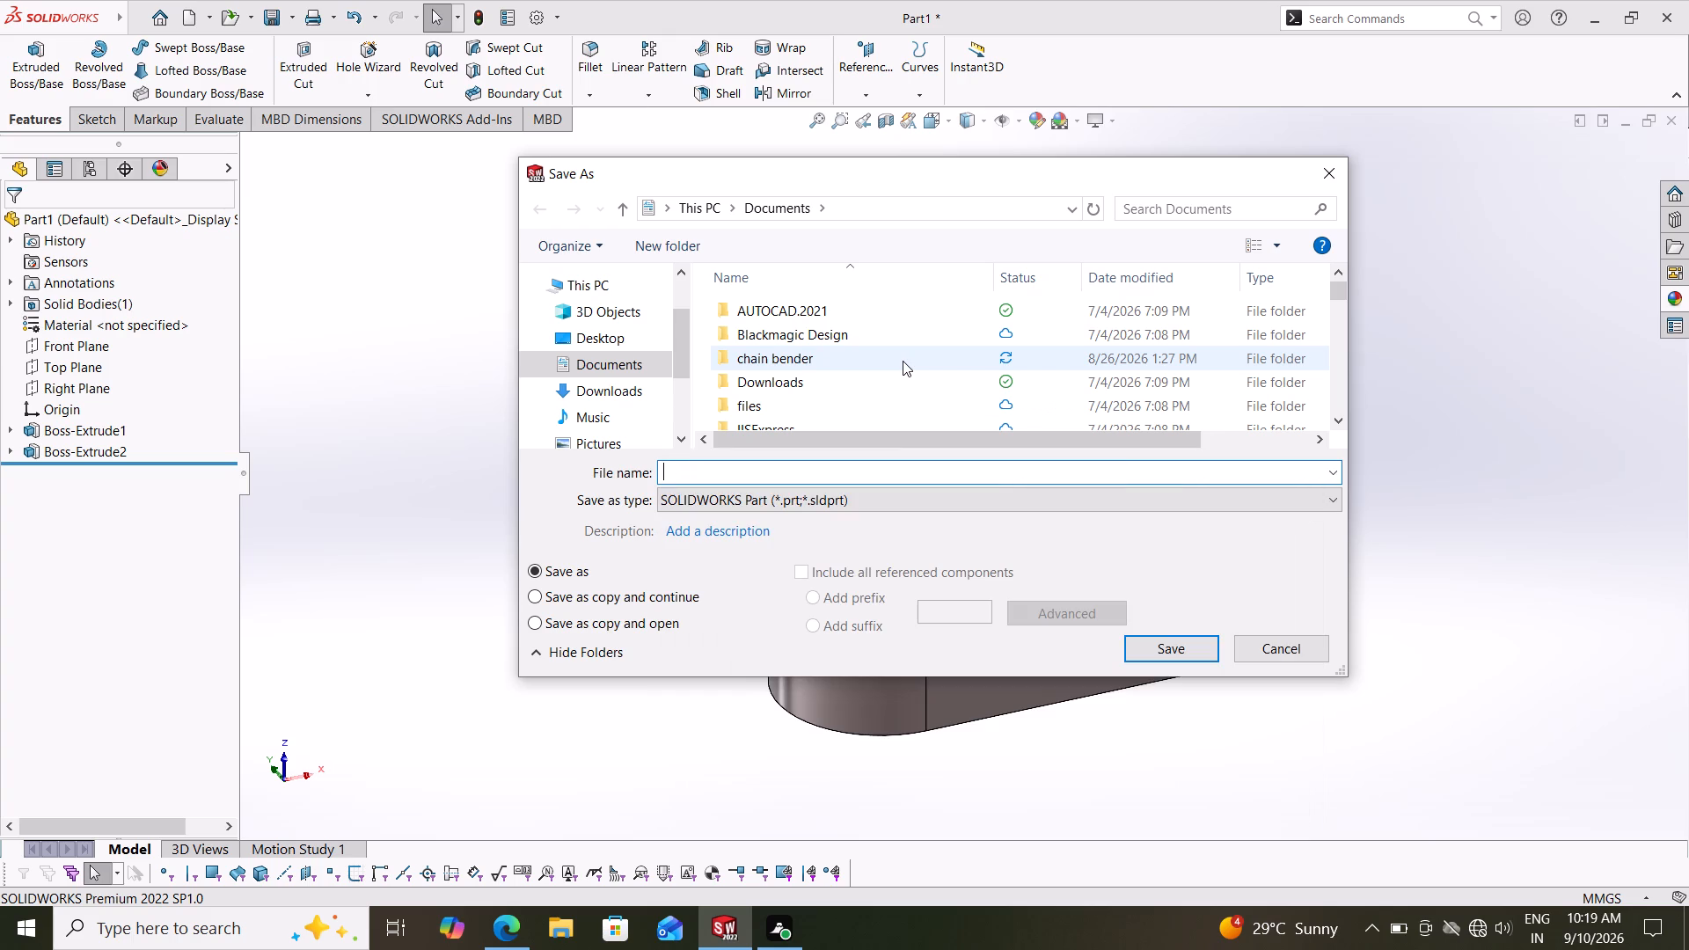
text(10-09-)
key(0)
key(0)
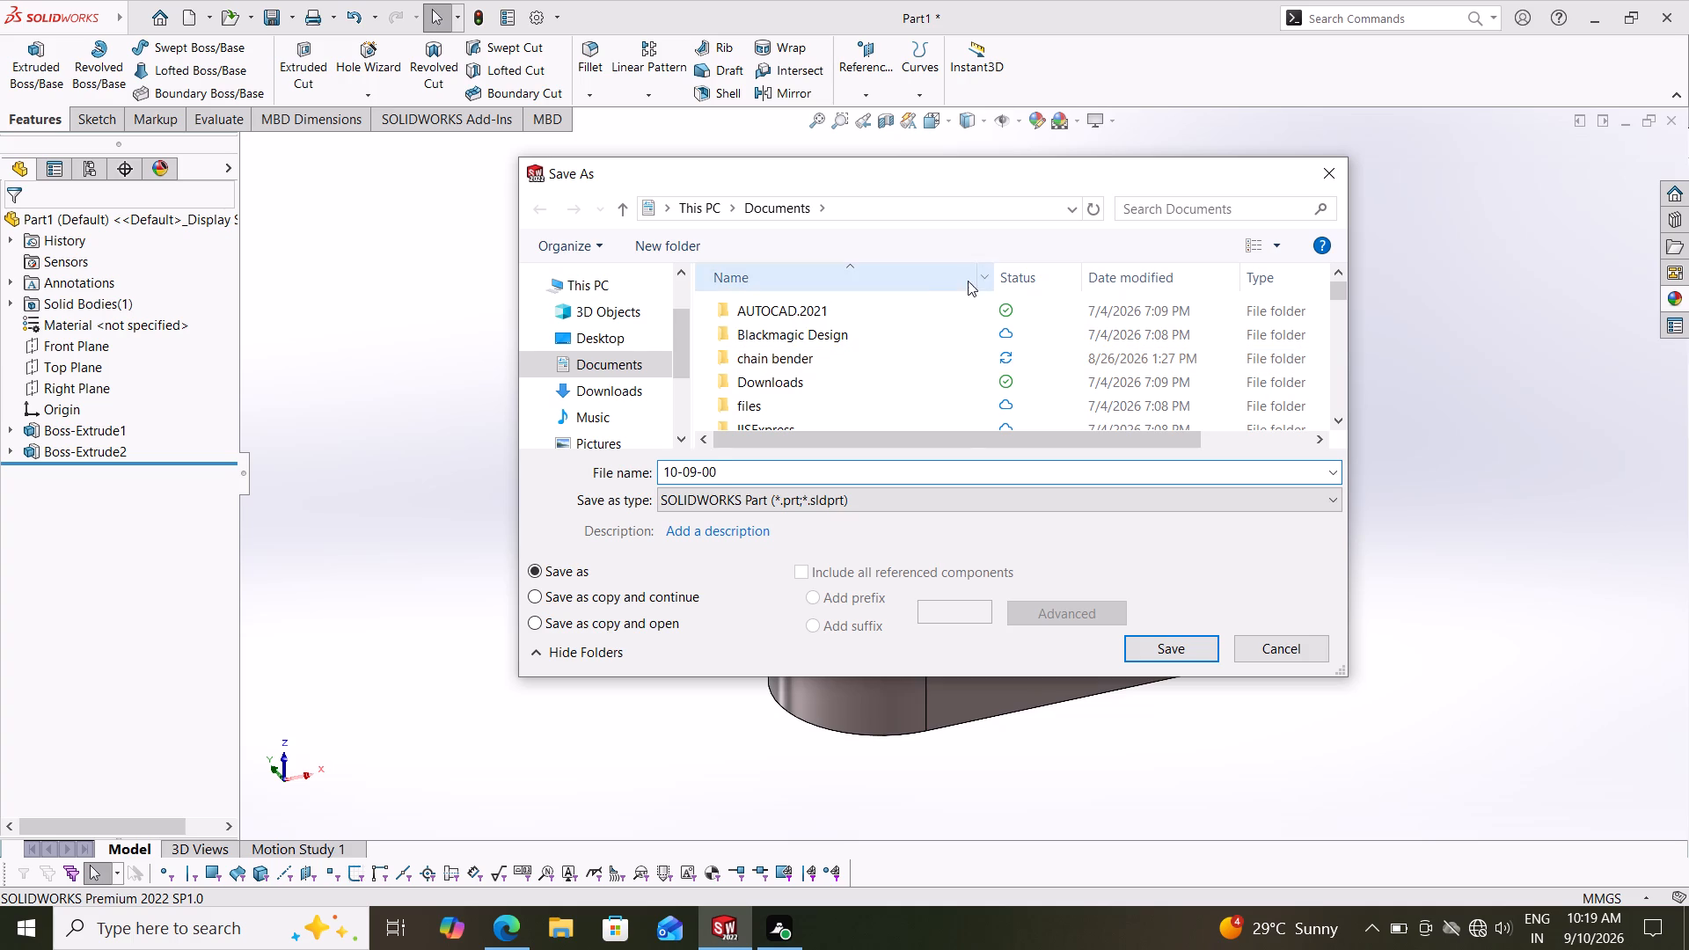
click(1158, 630)
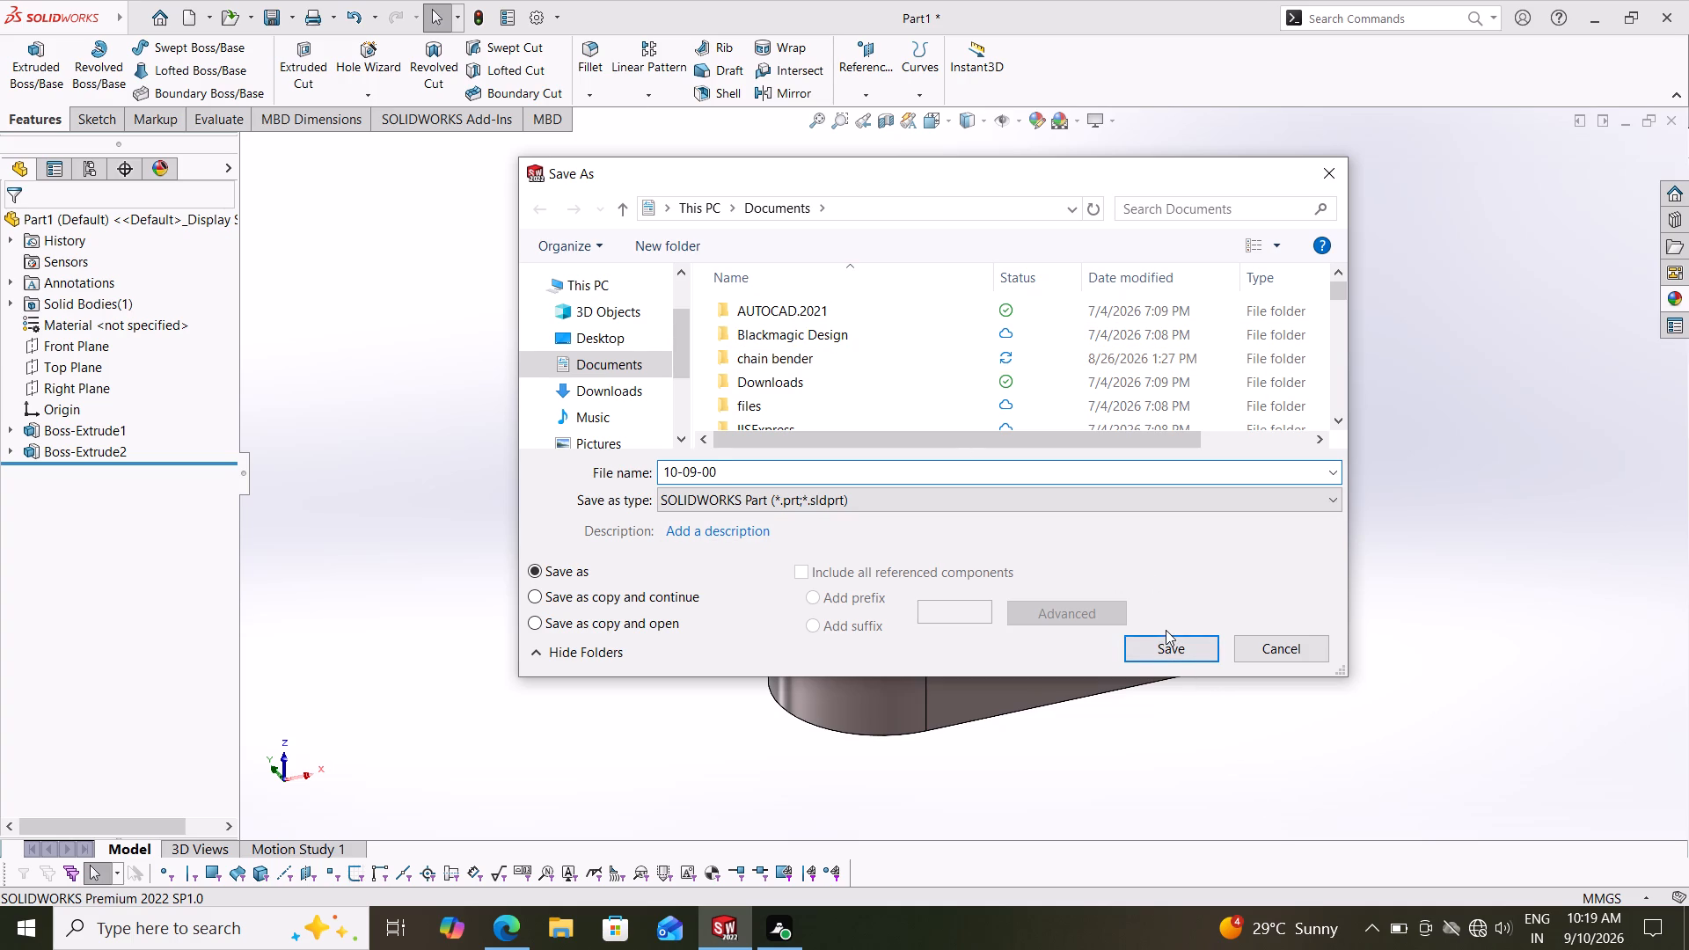
click(1184, 644)
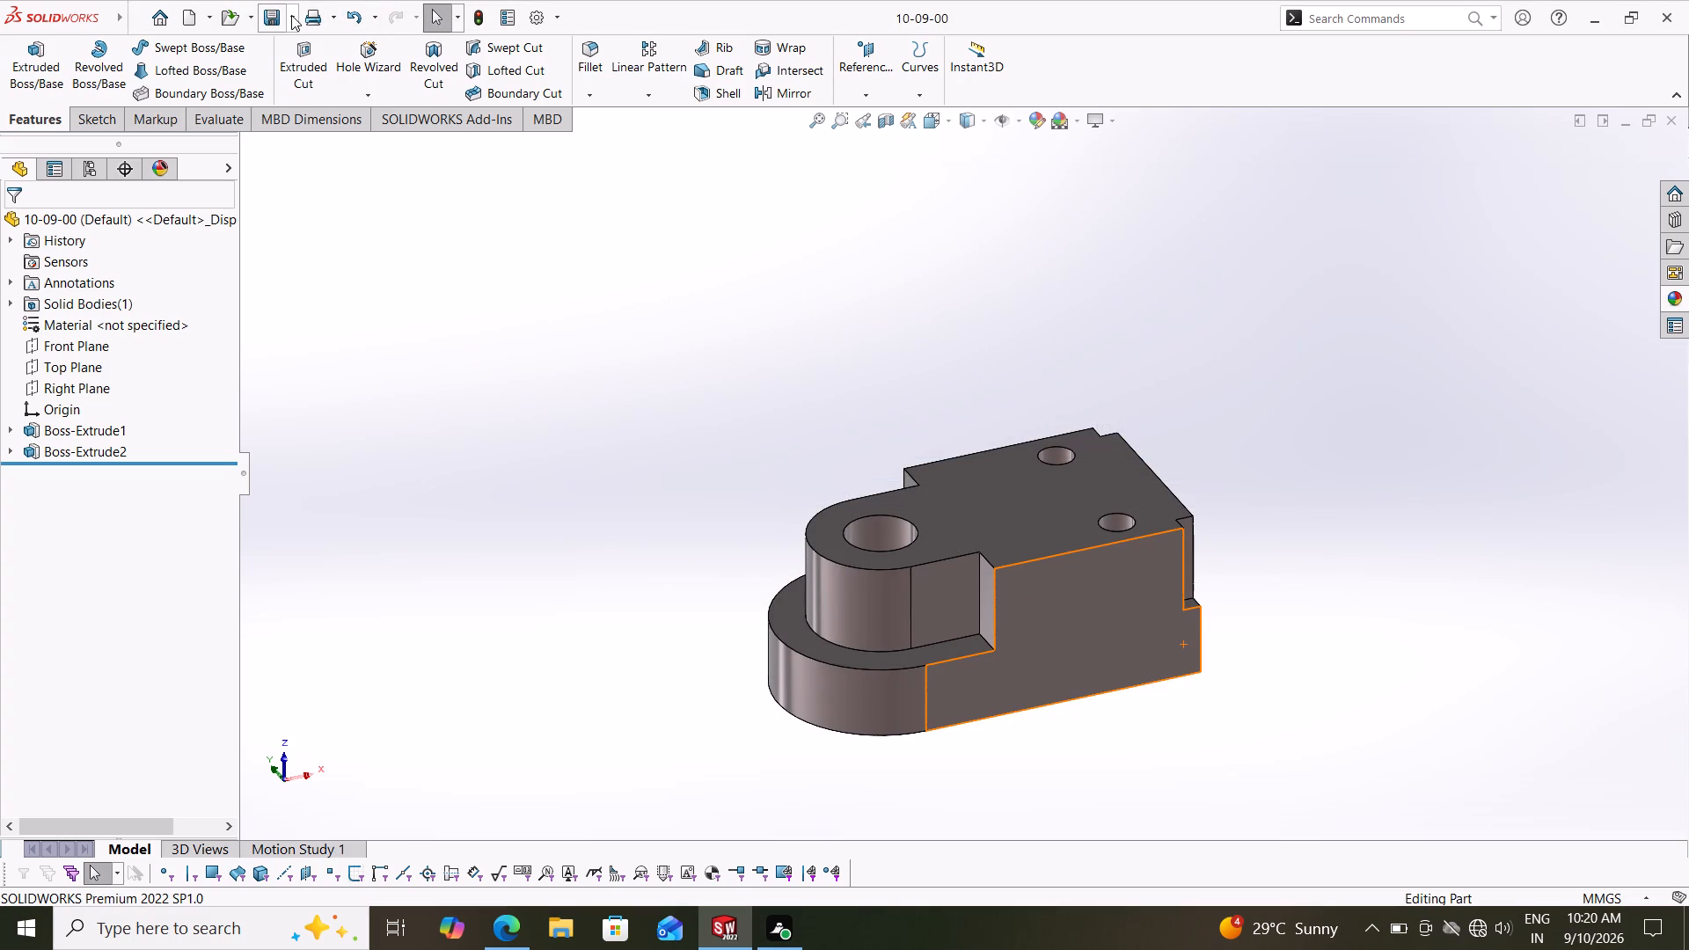
Create a drawing of the 10-09-00 part on an A3 (ANSI) Landscape sheet.
click(209, 14)
click(259, 71)
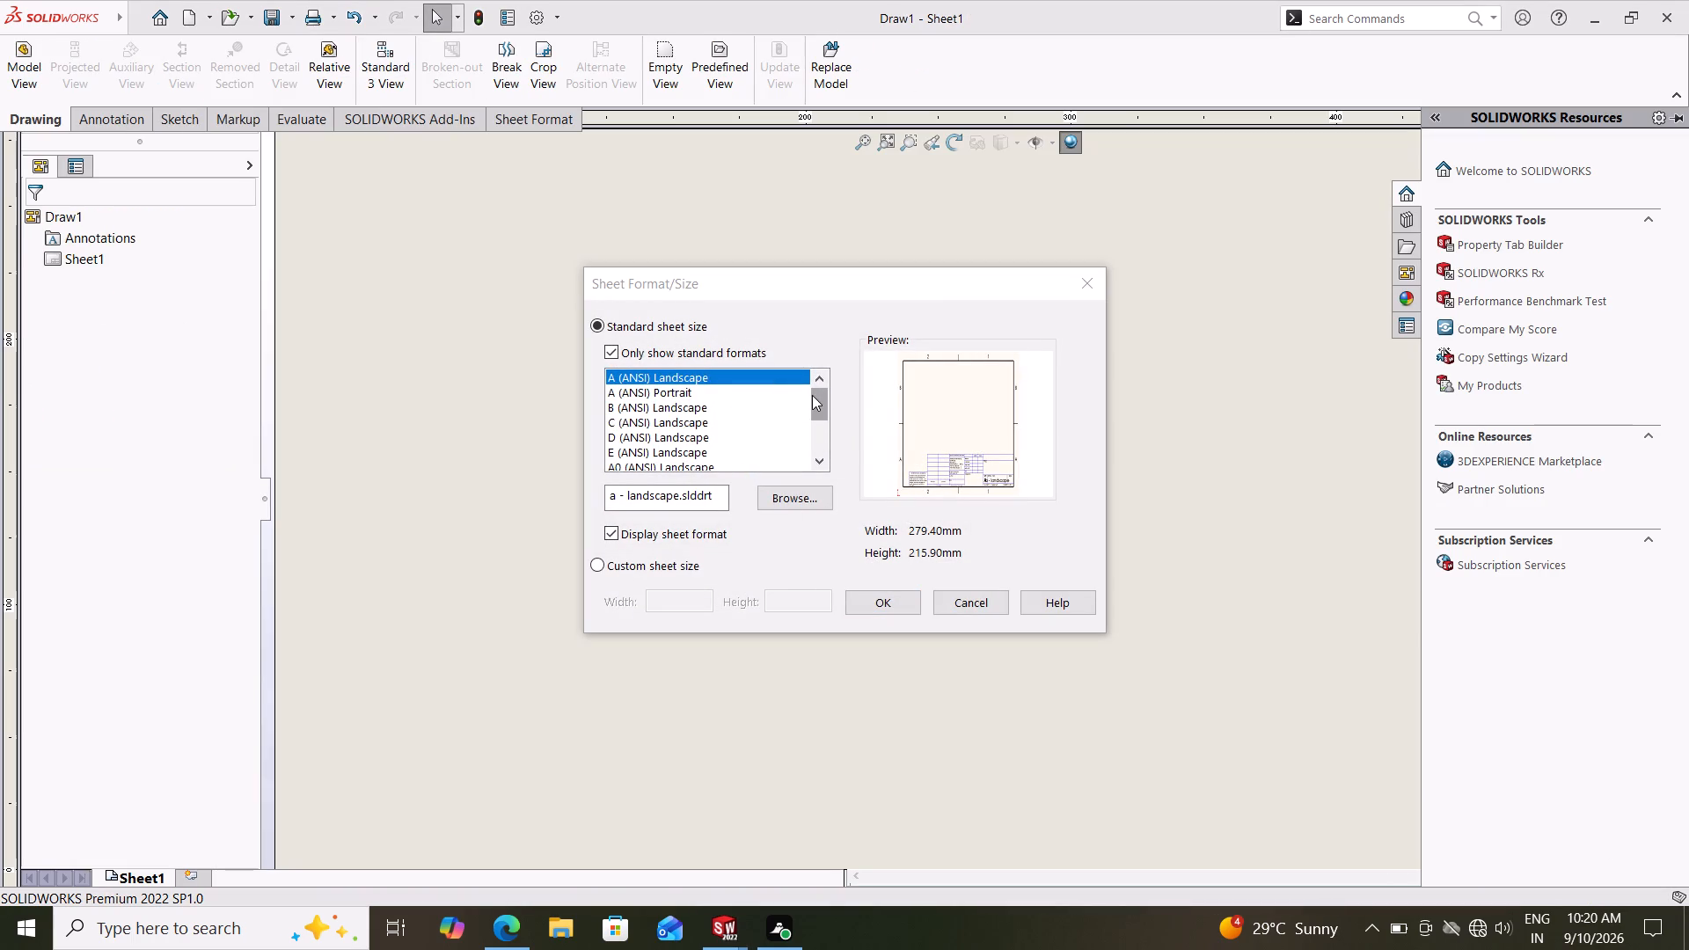
drag(817, 399, 817, 423)
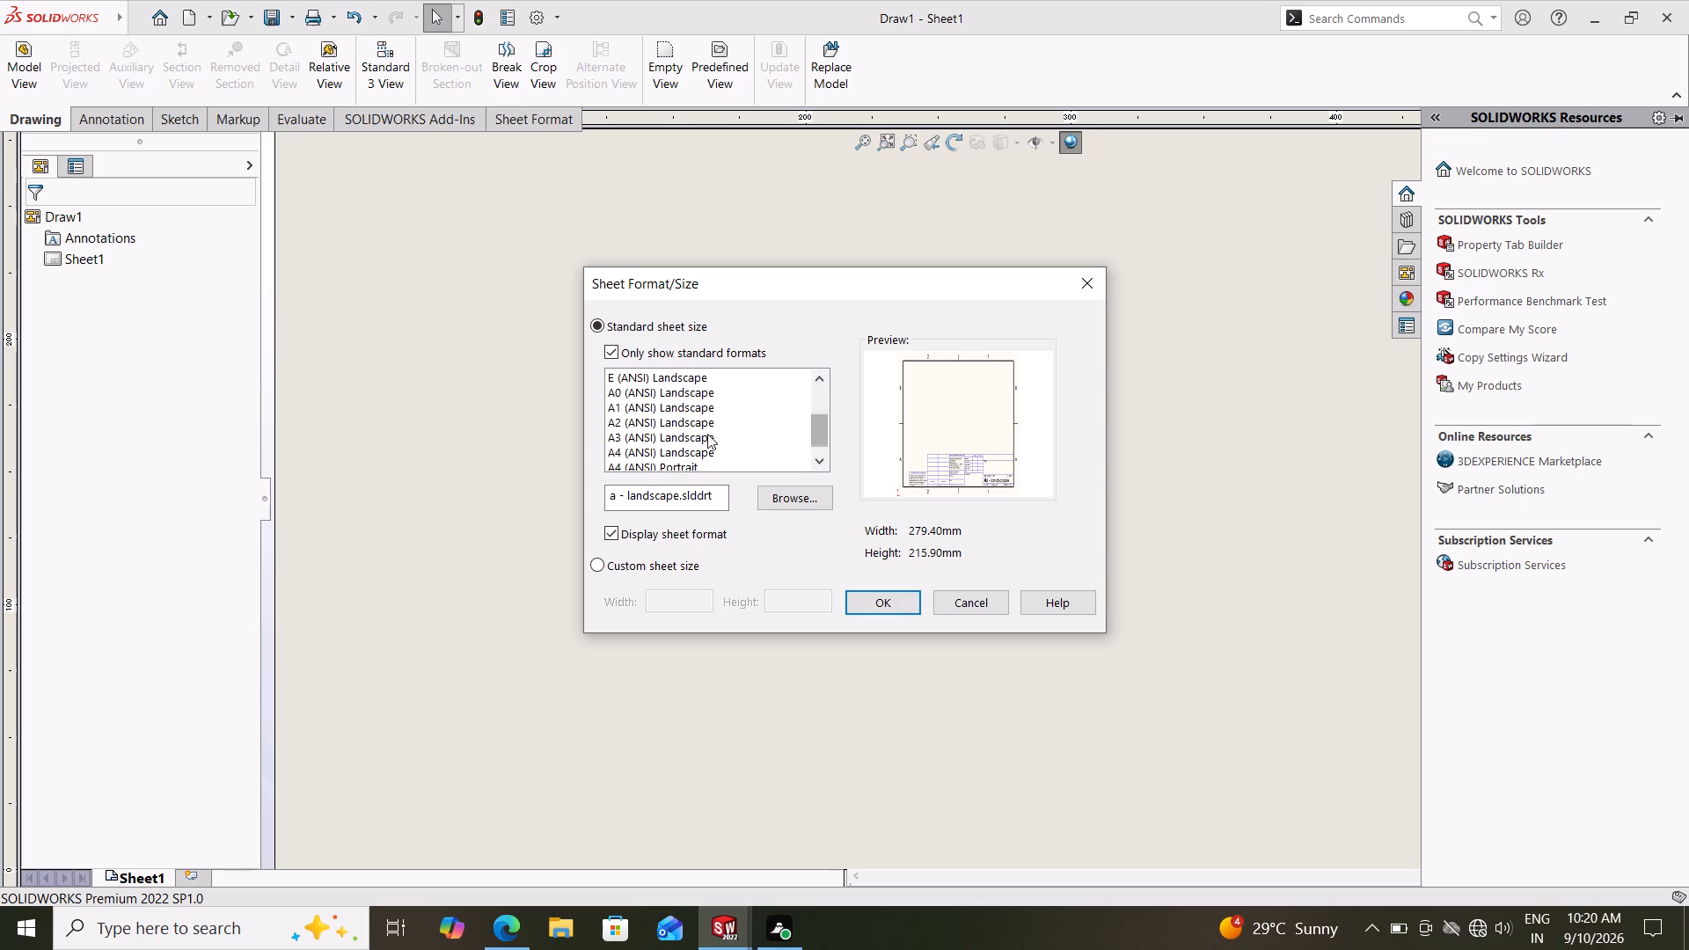
drag(689, 434, 678, 439)
click(866, 593)
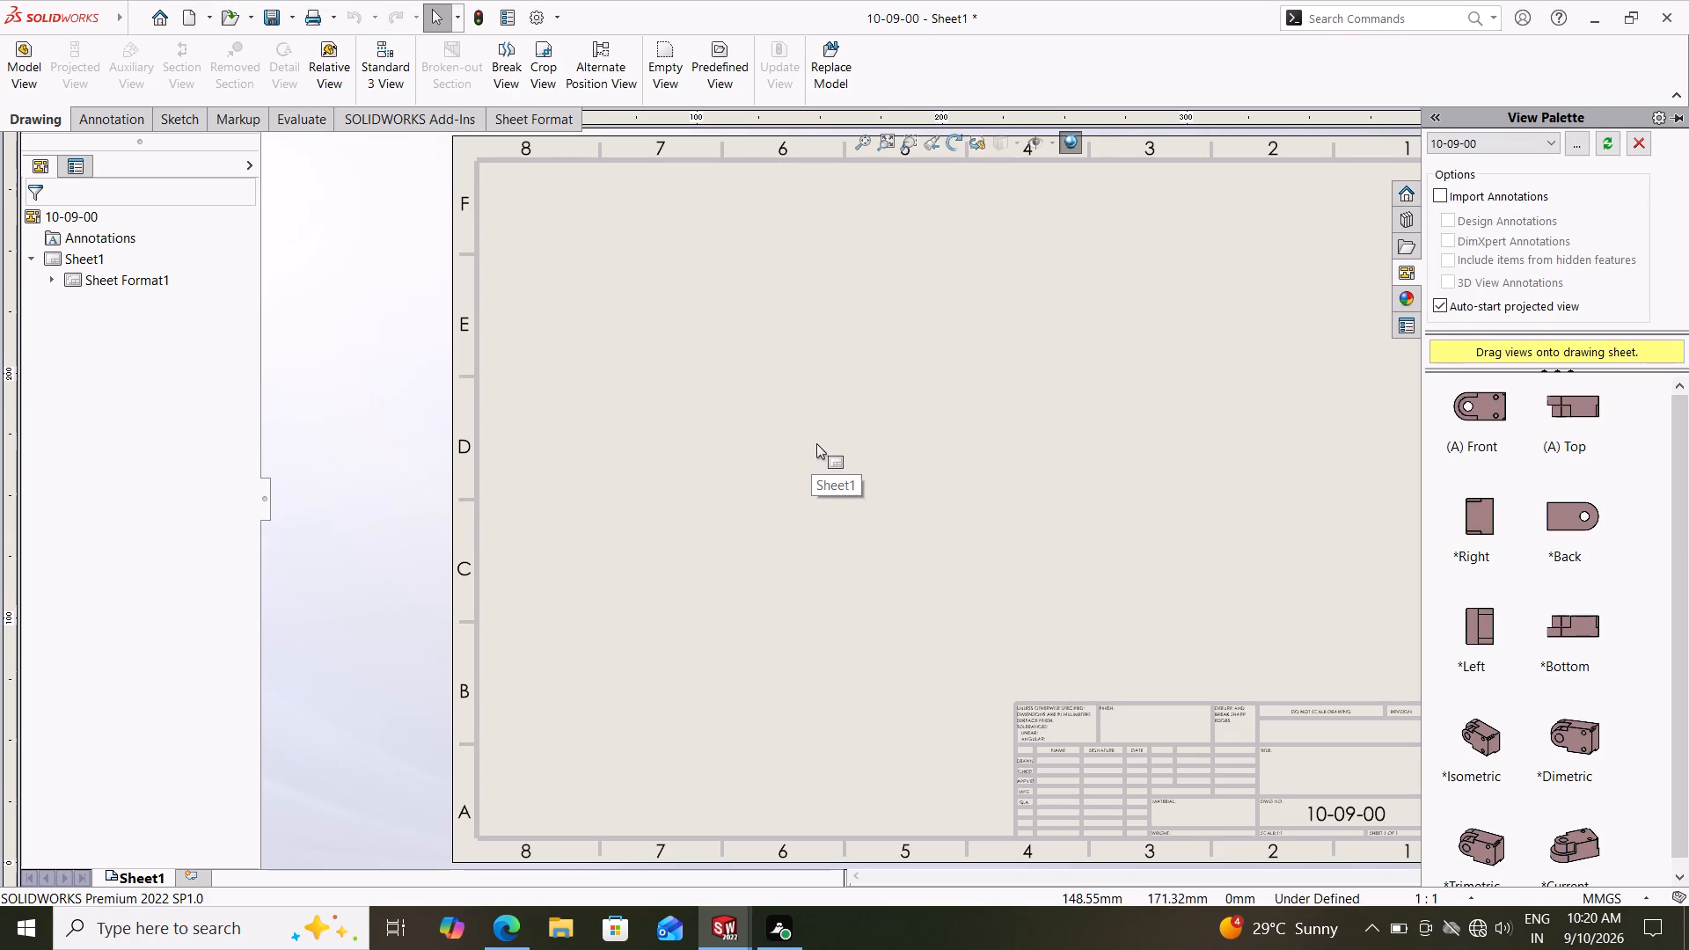
Place the part's front view in the sheet's upper-left area with a projected view directly below it.
drag(1490, 405, 1237, 407)
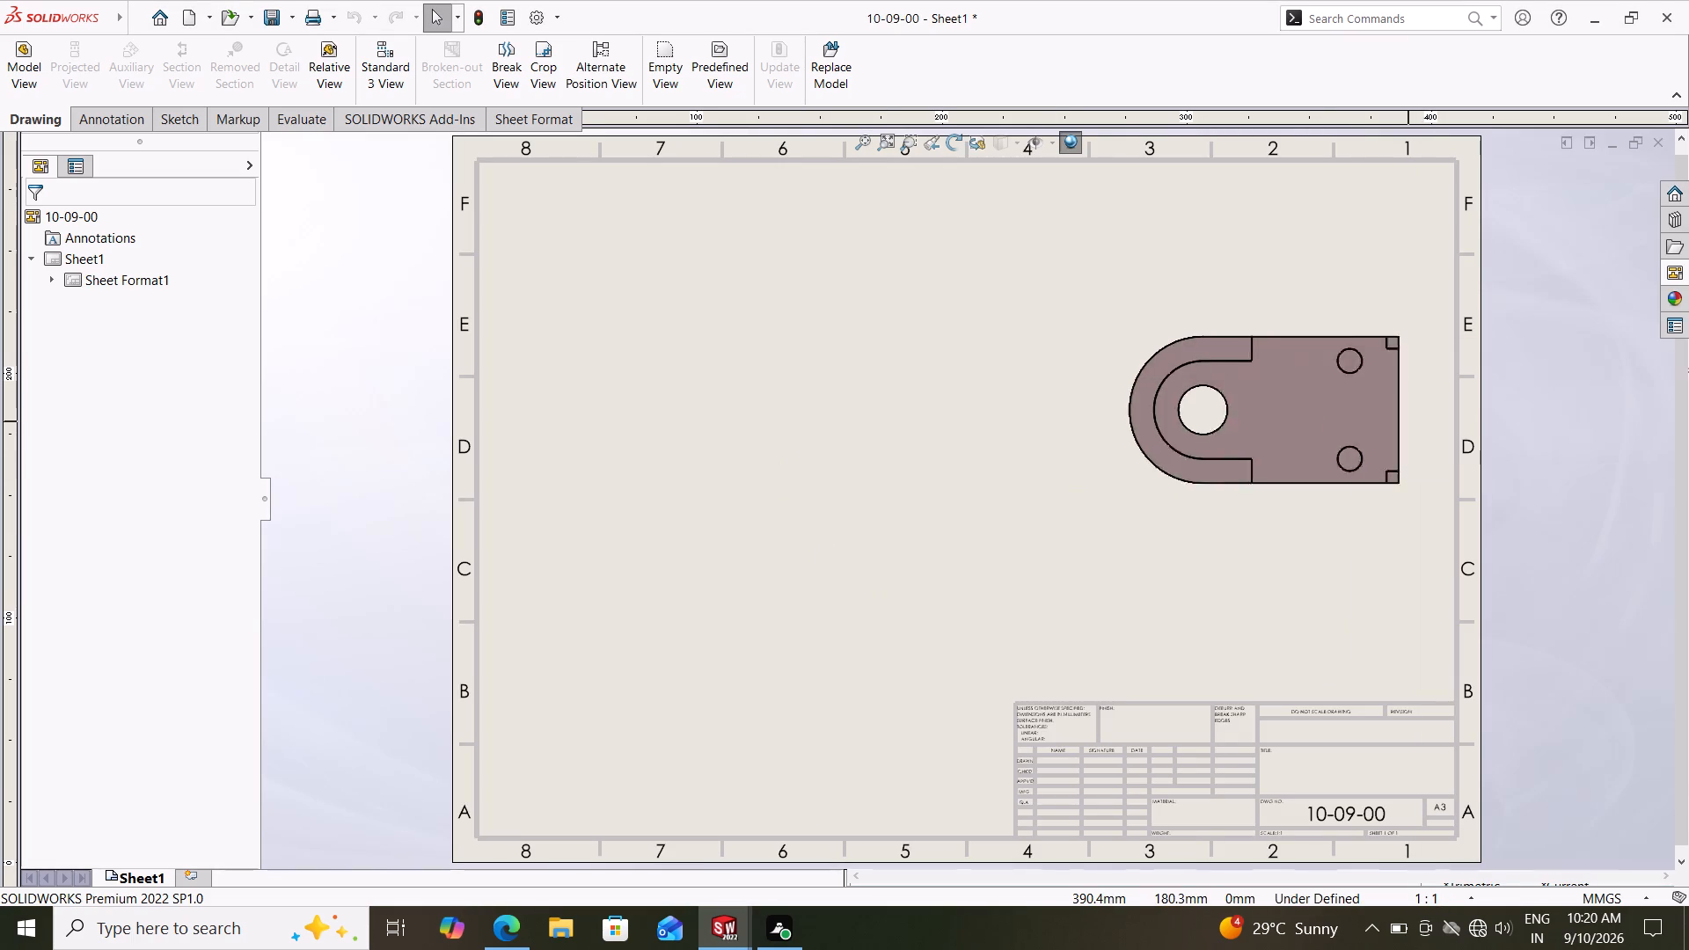
drag(1237, 407, 742, 335)
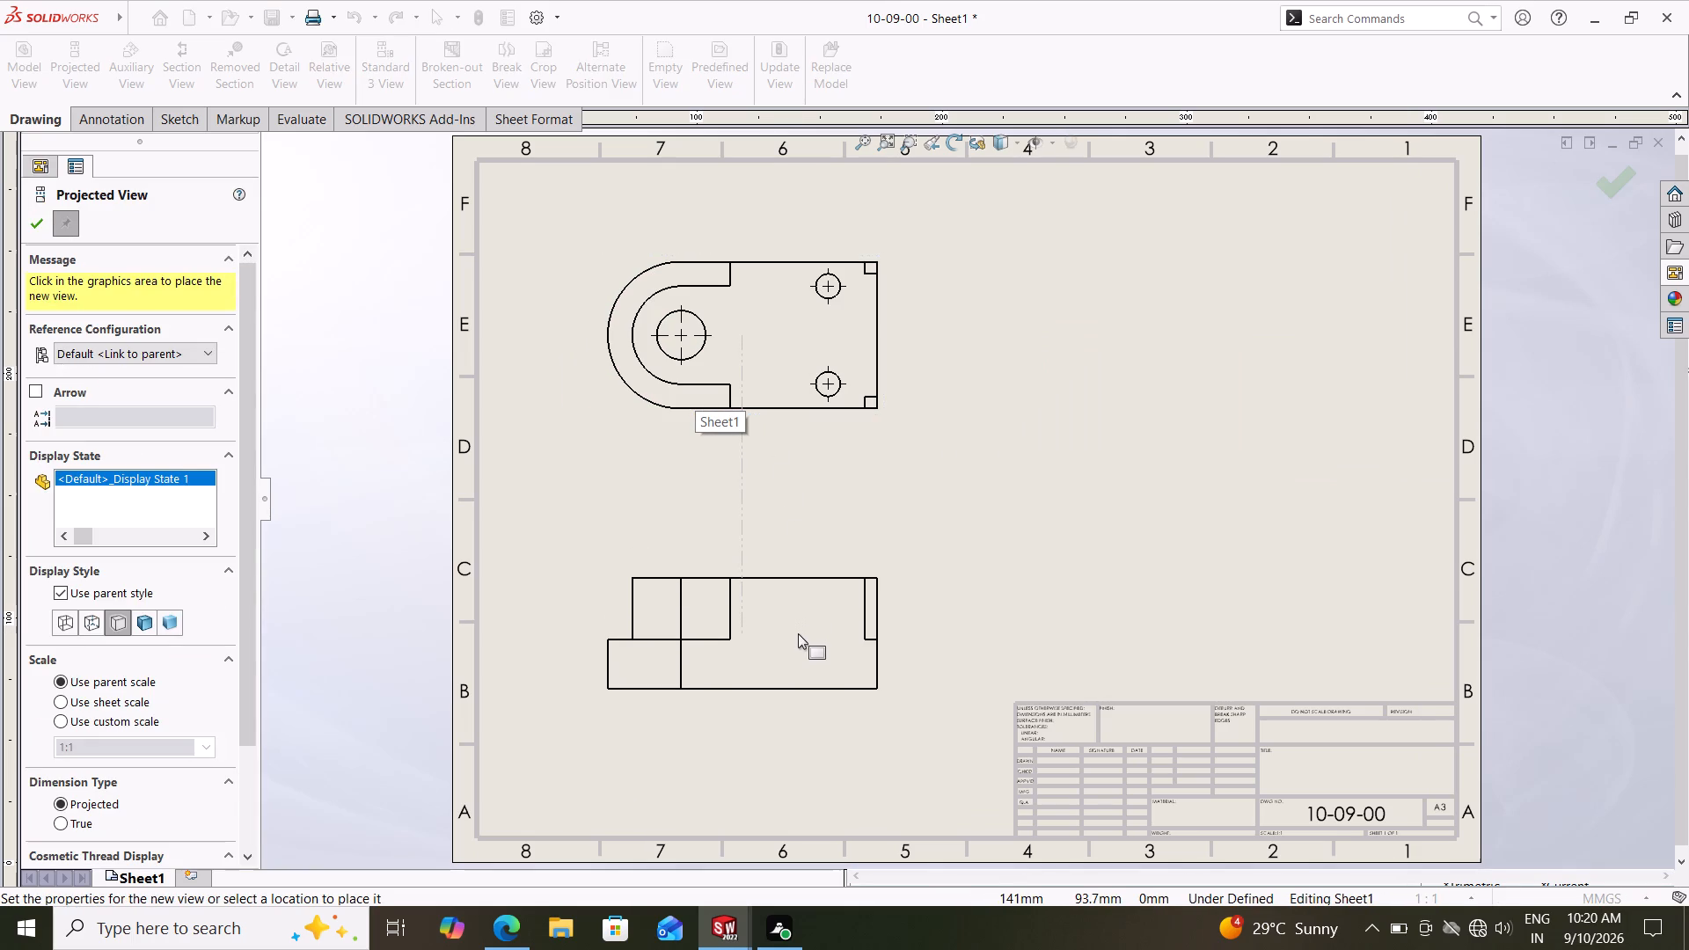
click(798, 633)
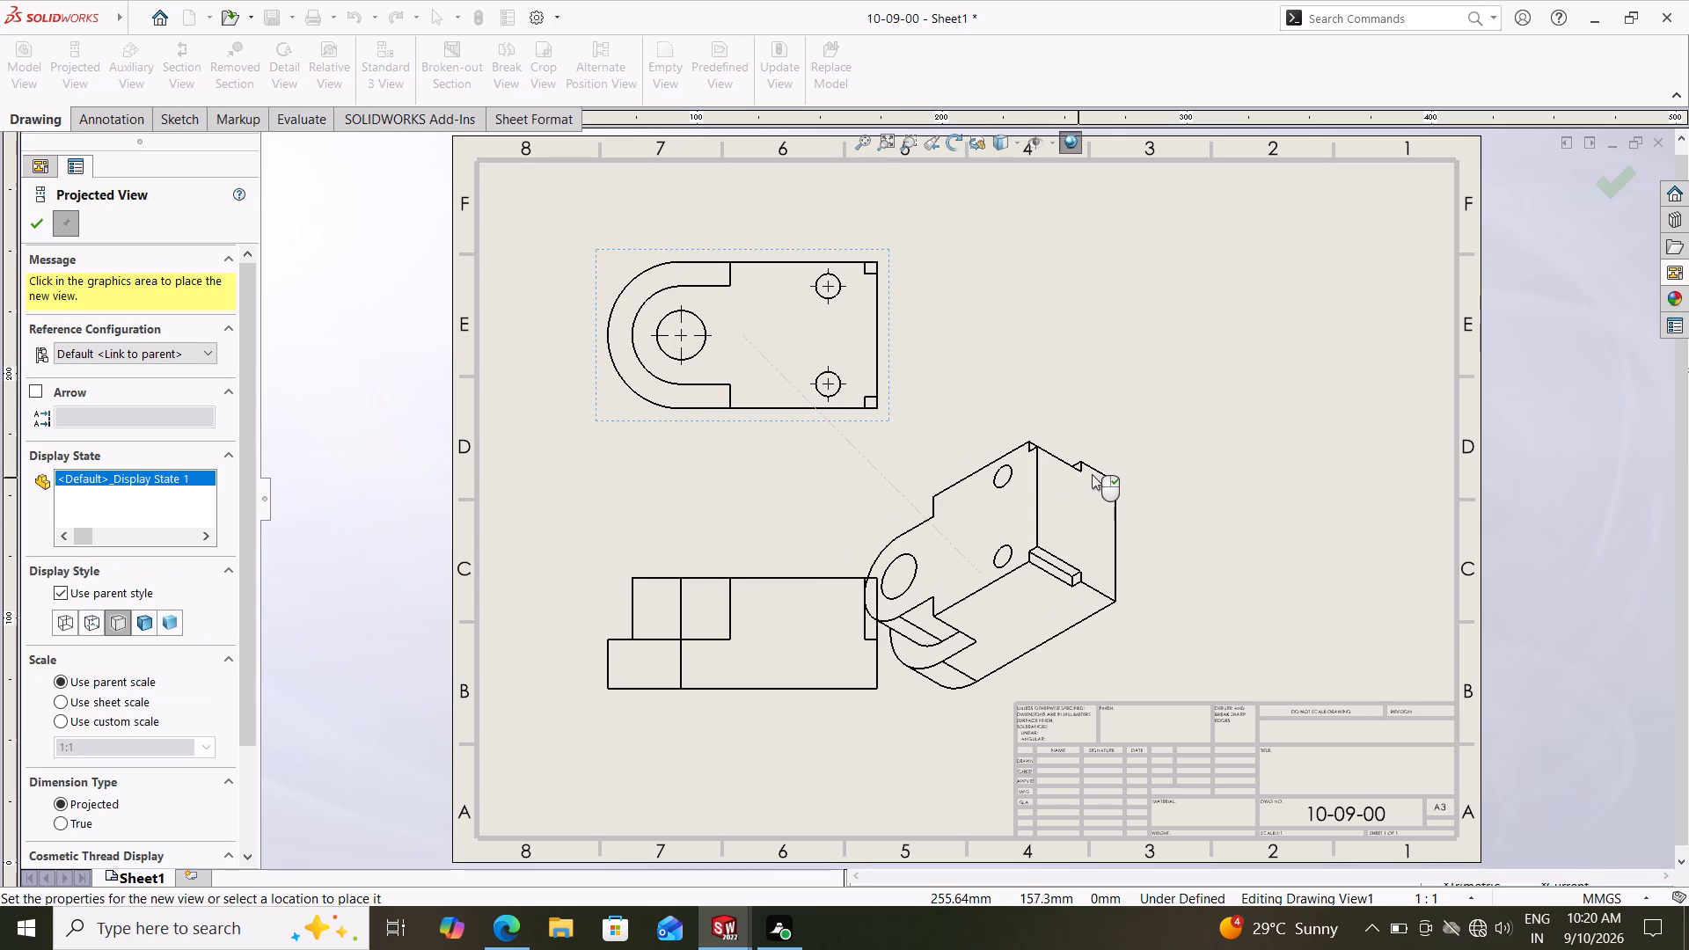
Add a projected isometric view from the front view and position it in the sheet's upper-right area.
click(1133, 500)
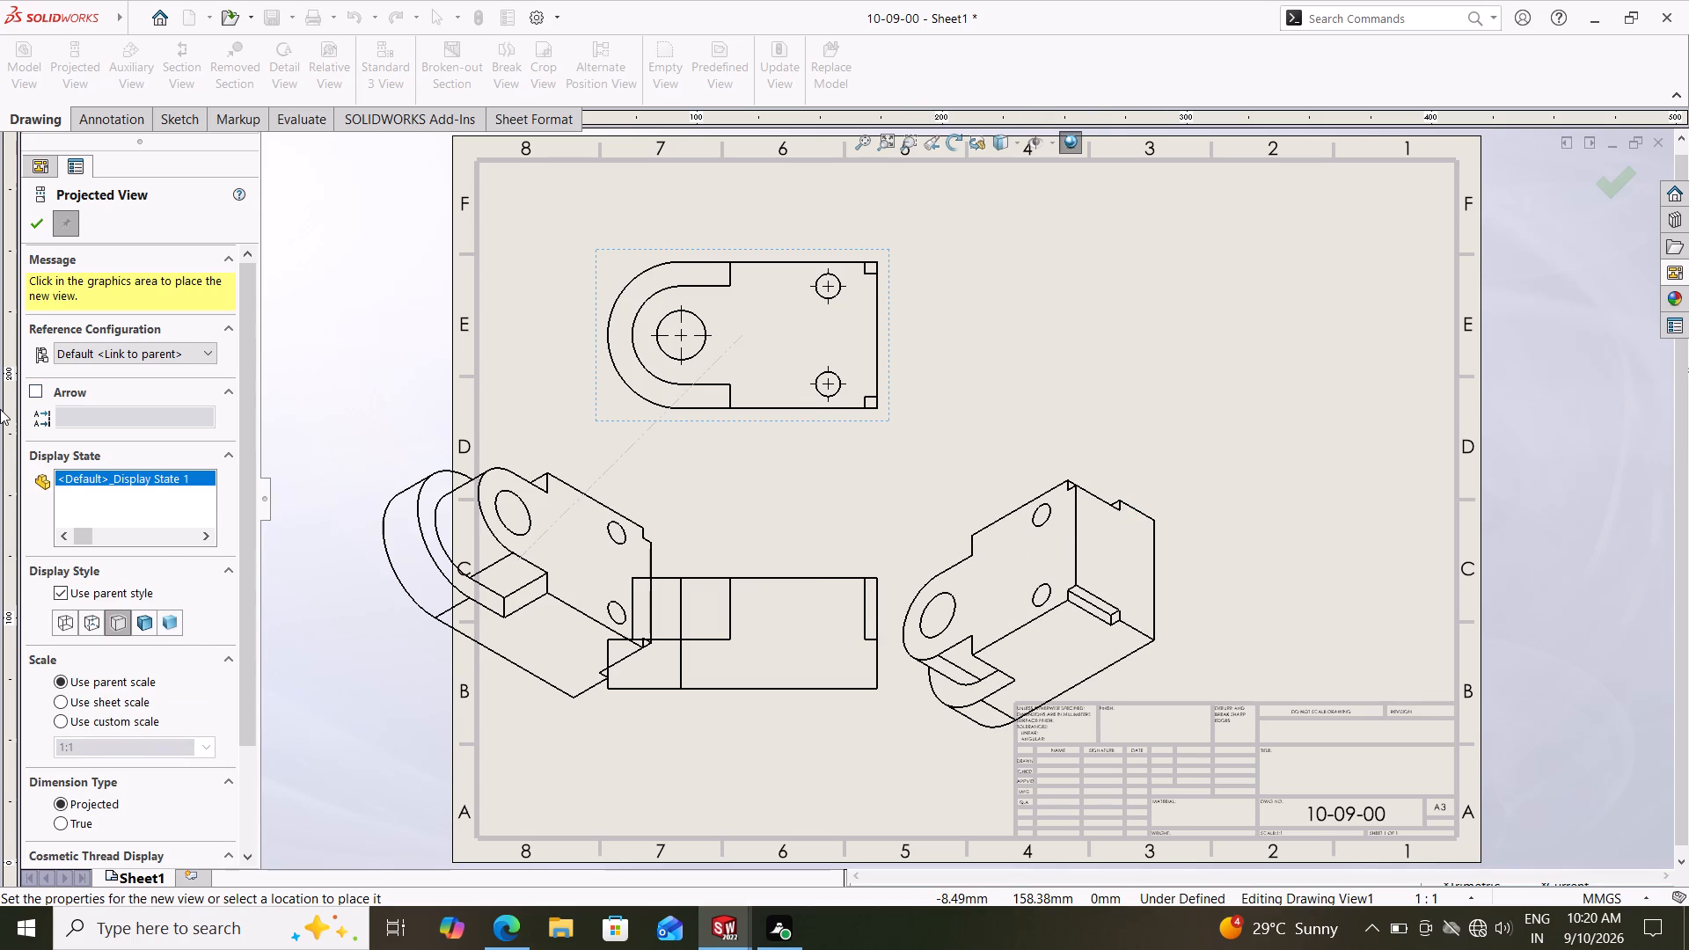
click(41, 231)
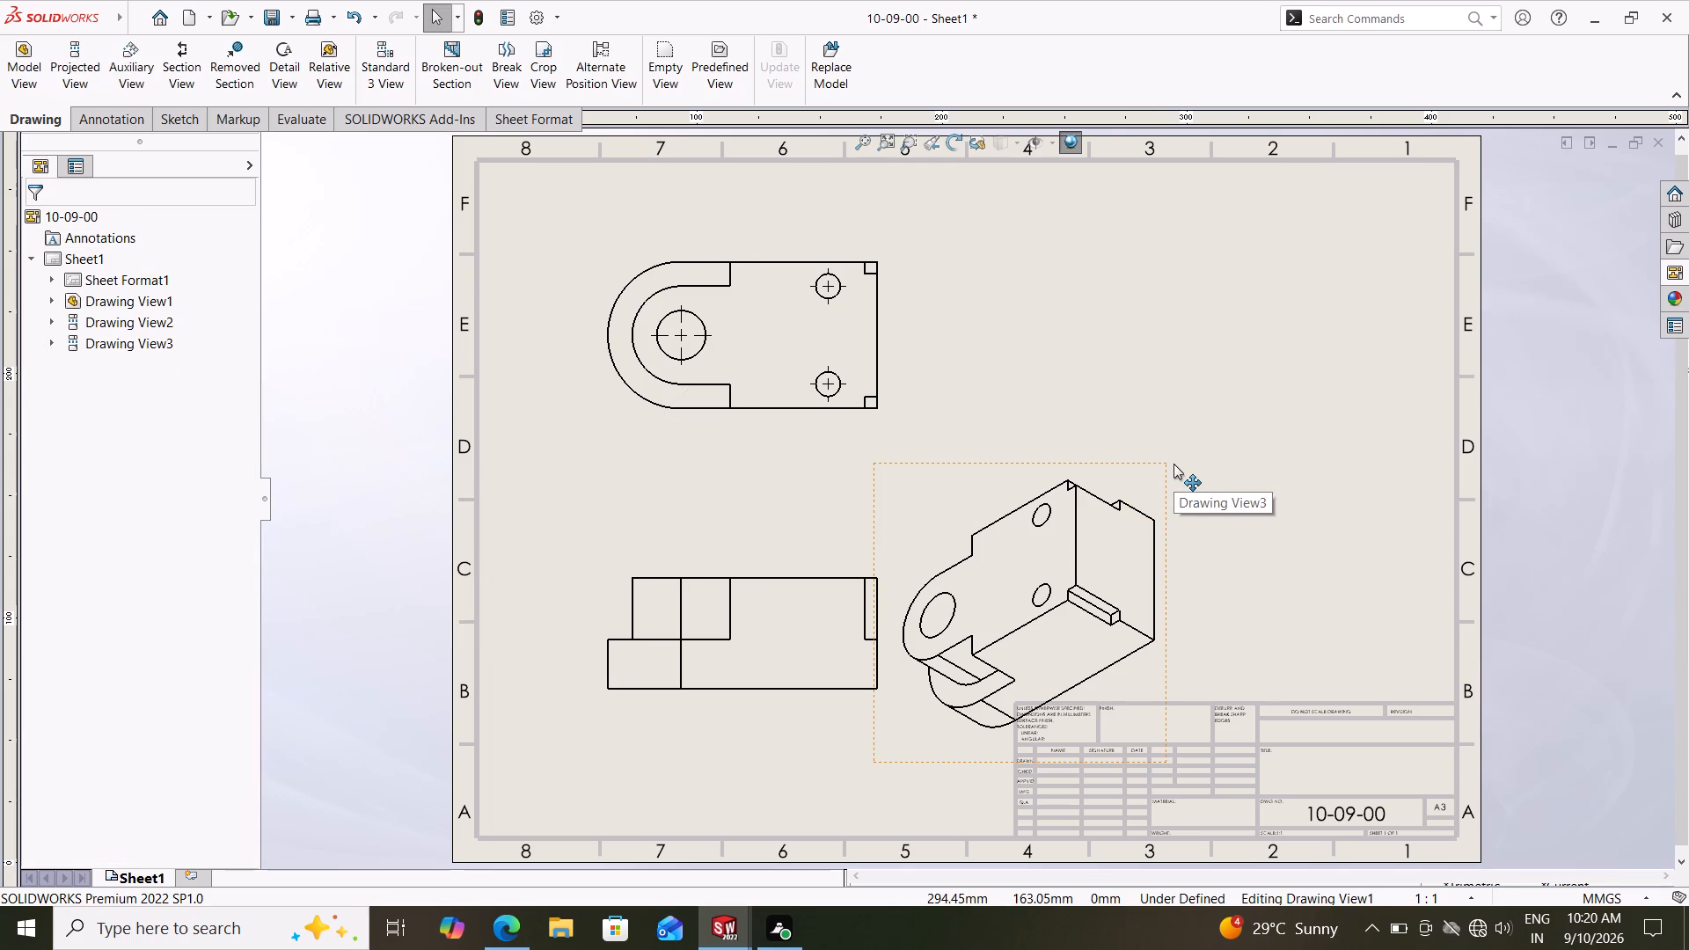
drag(1172, 467, 1298, 289)
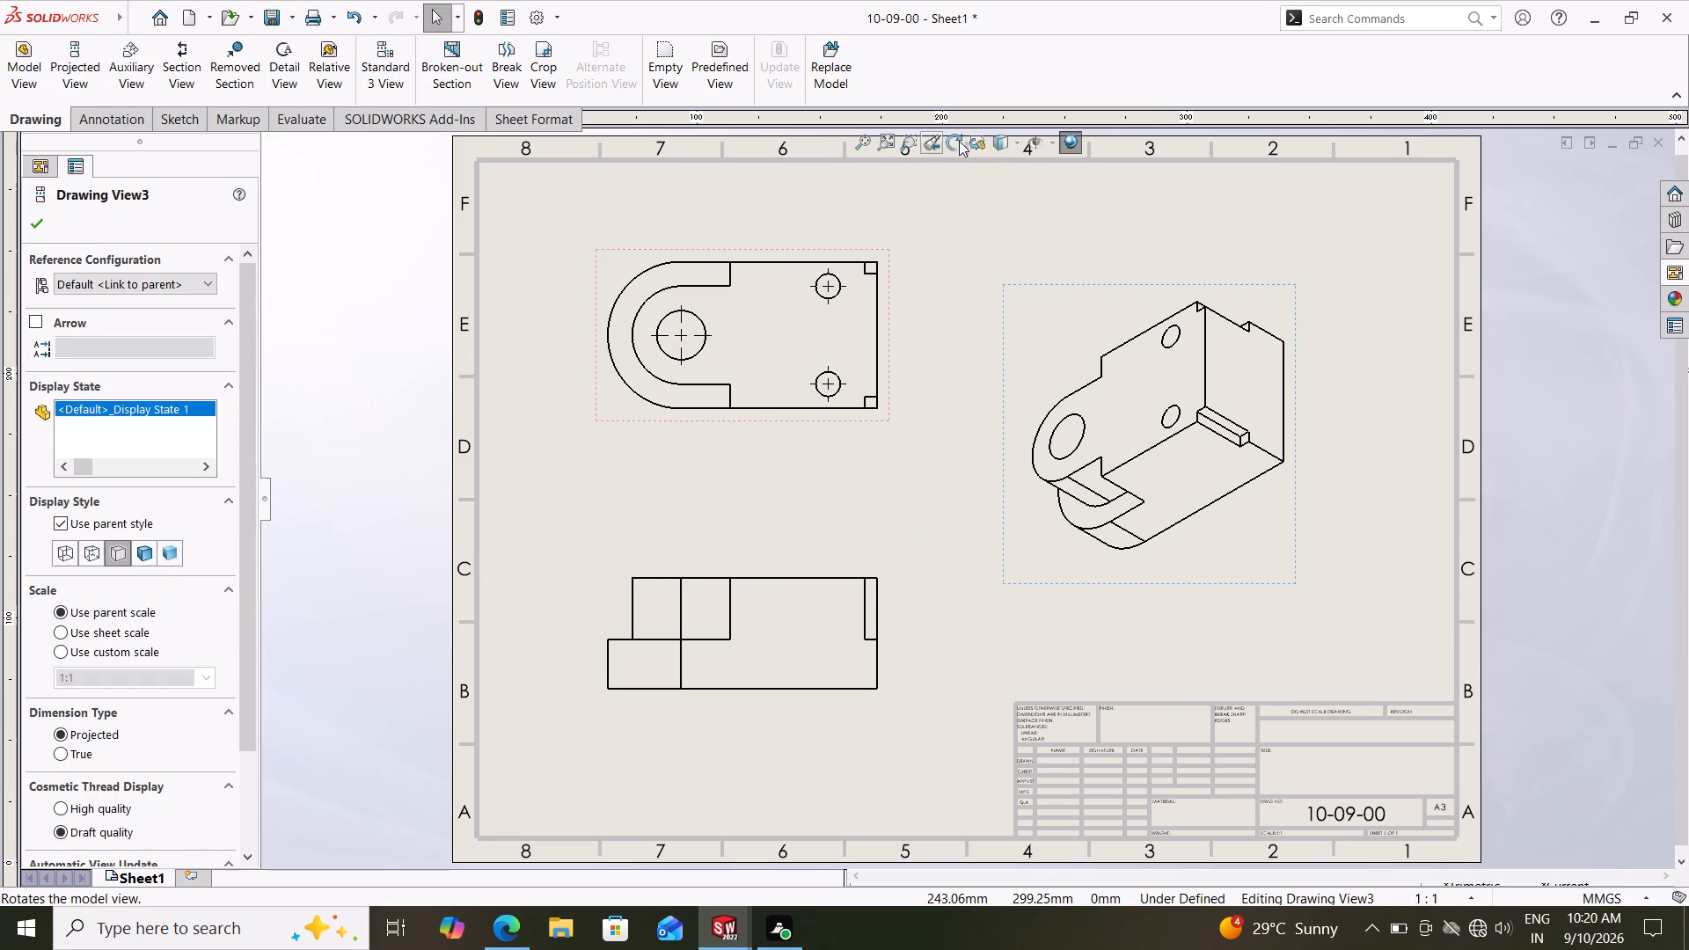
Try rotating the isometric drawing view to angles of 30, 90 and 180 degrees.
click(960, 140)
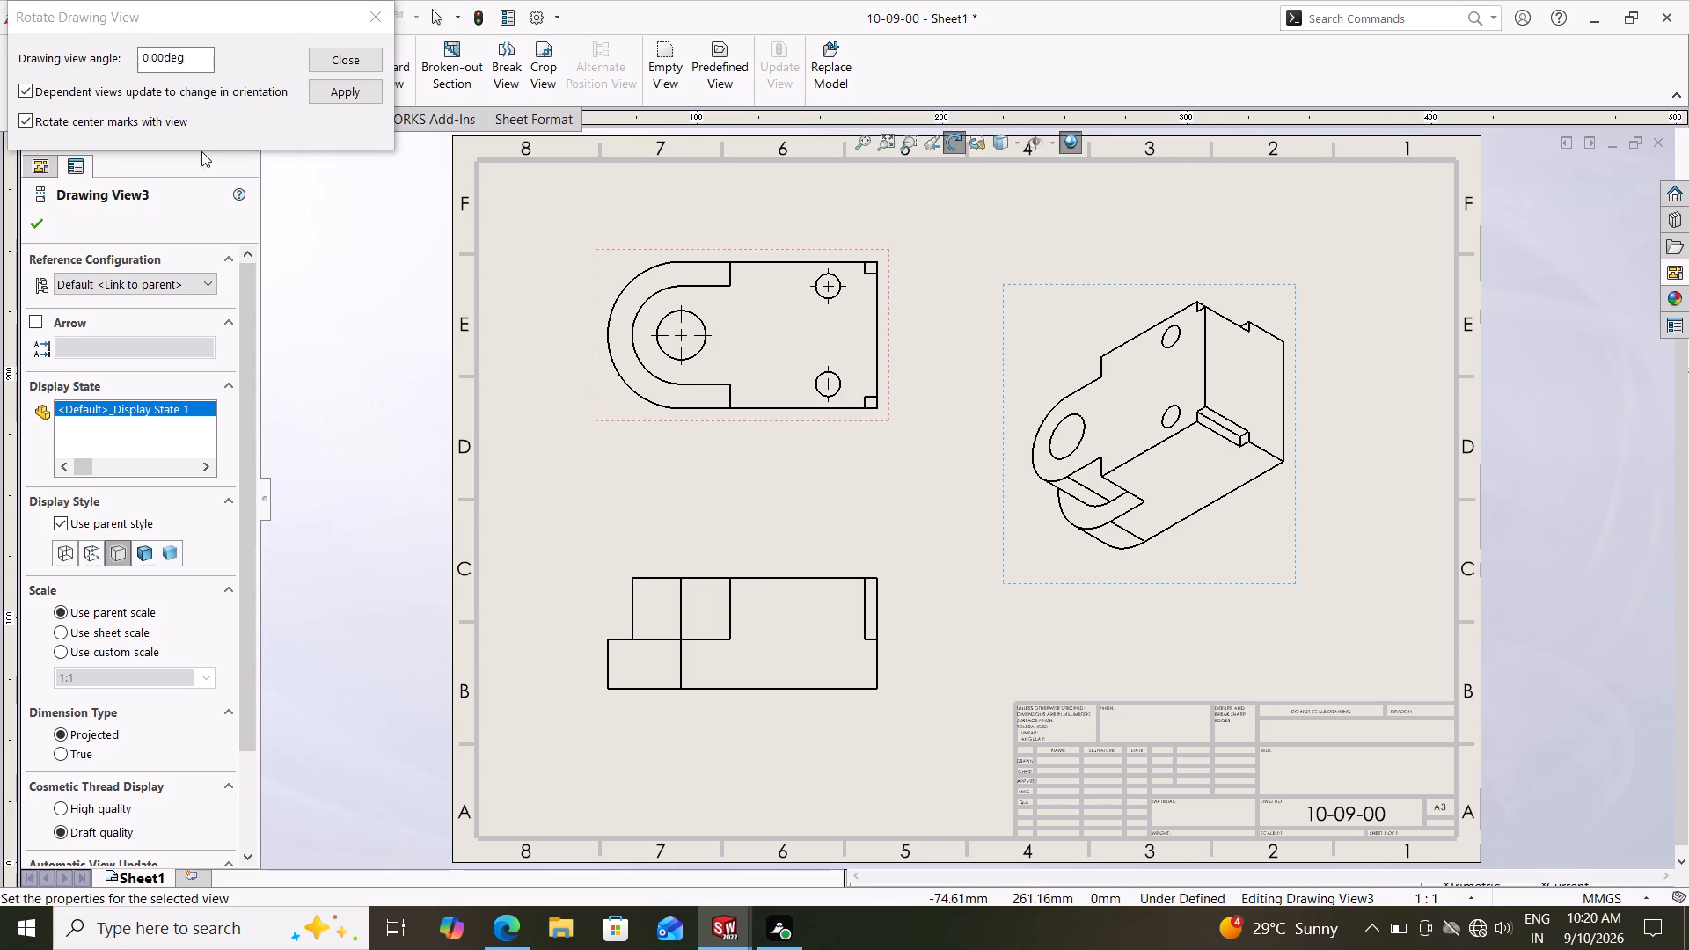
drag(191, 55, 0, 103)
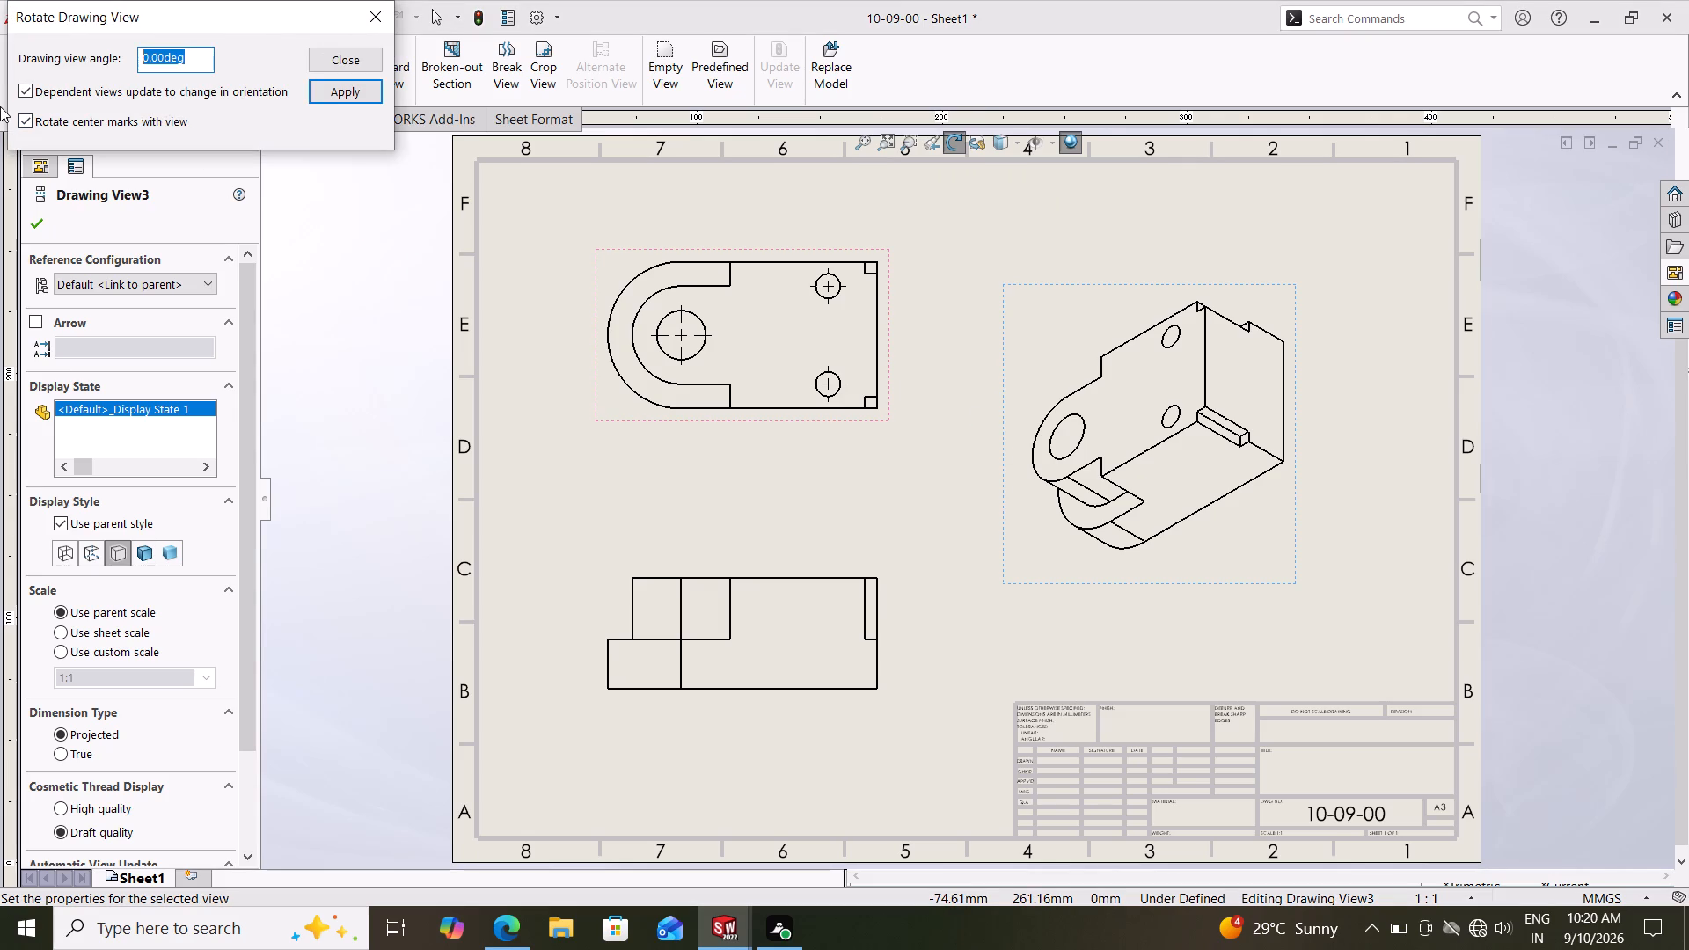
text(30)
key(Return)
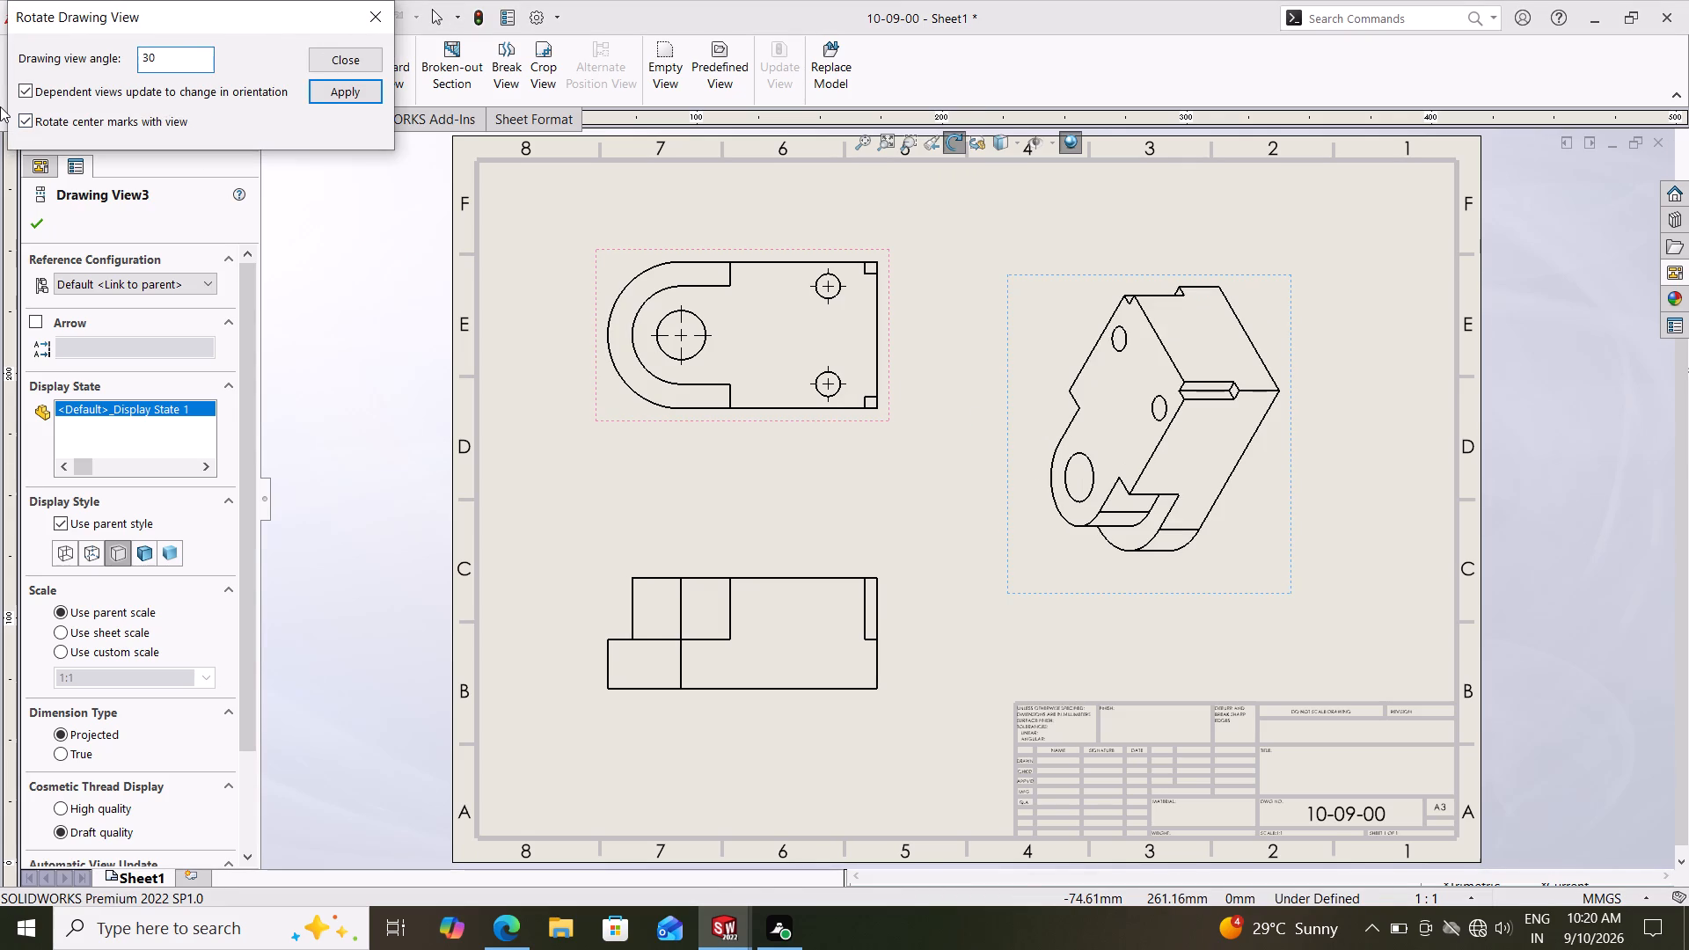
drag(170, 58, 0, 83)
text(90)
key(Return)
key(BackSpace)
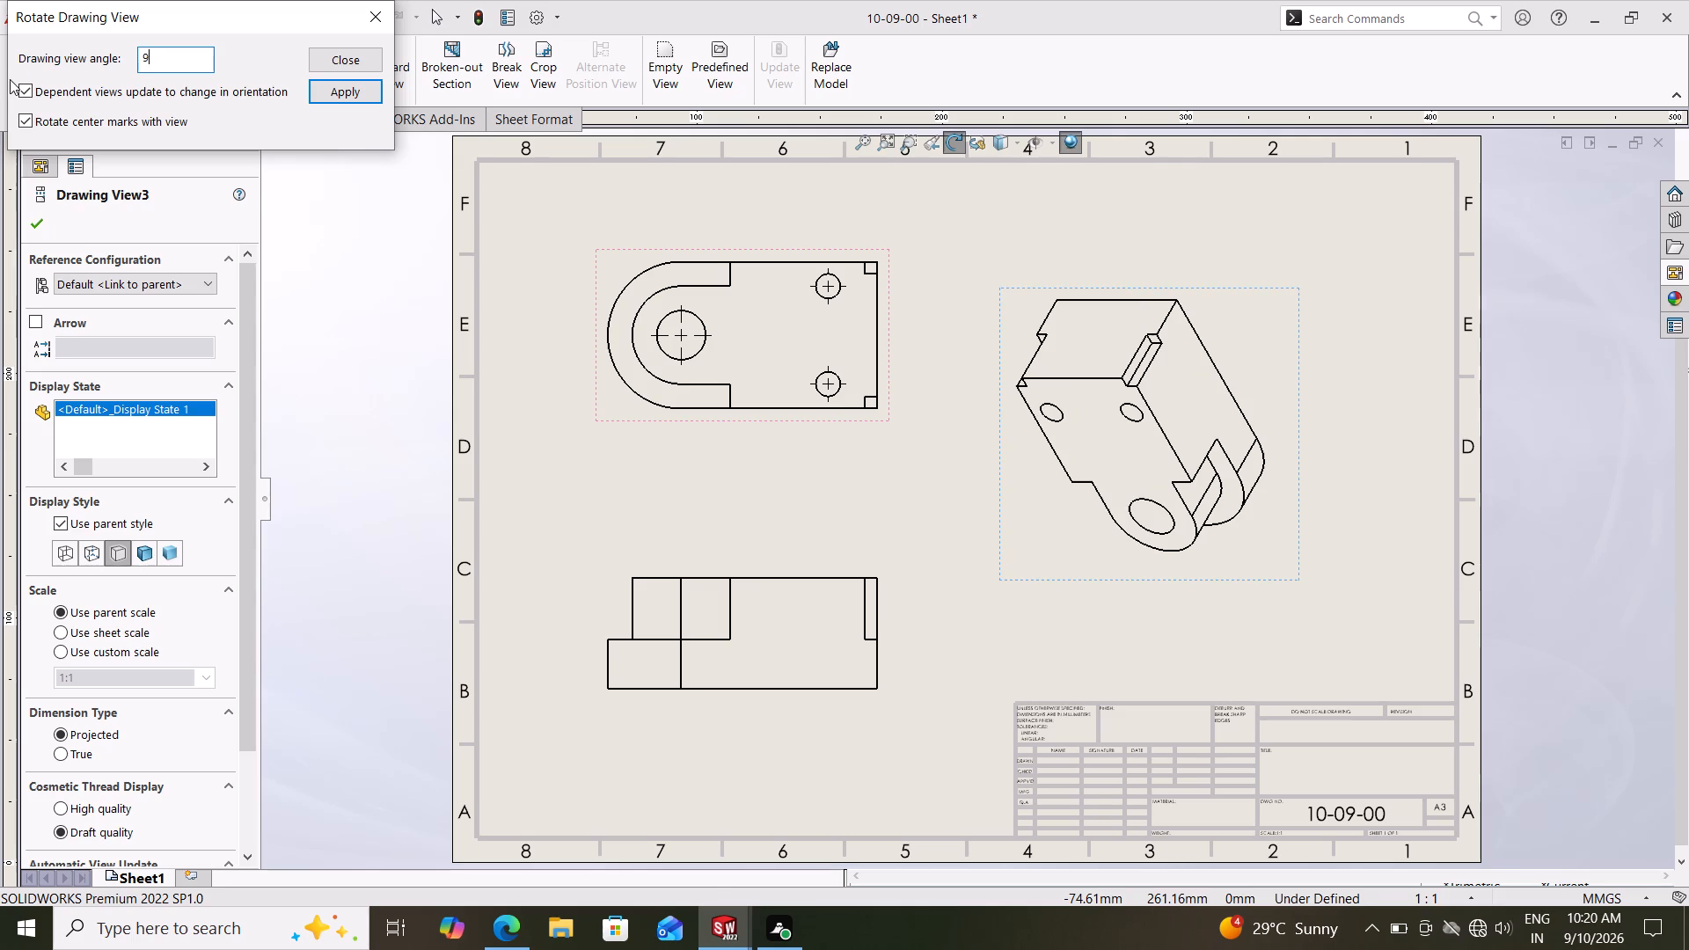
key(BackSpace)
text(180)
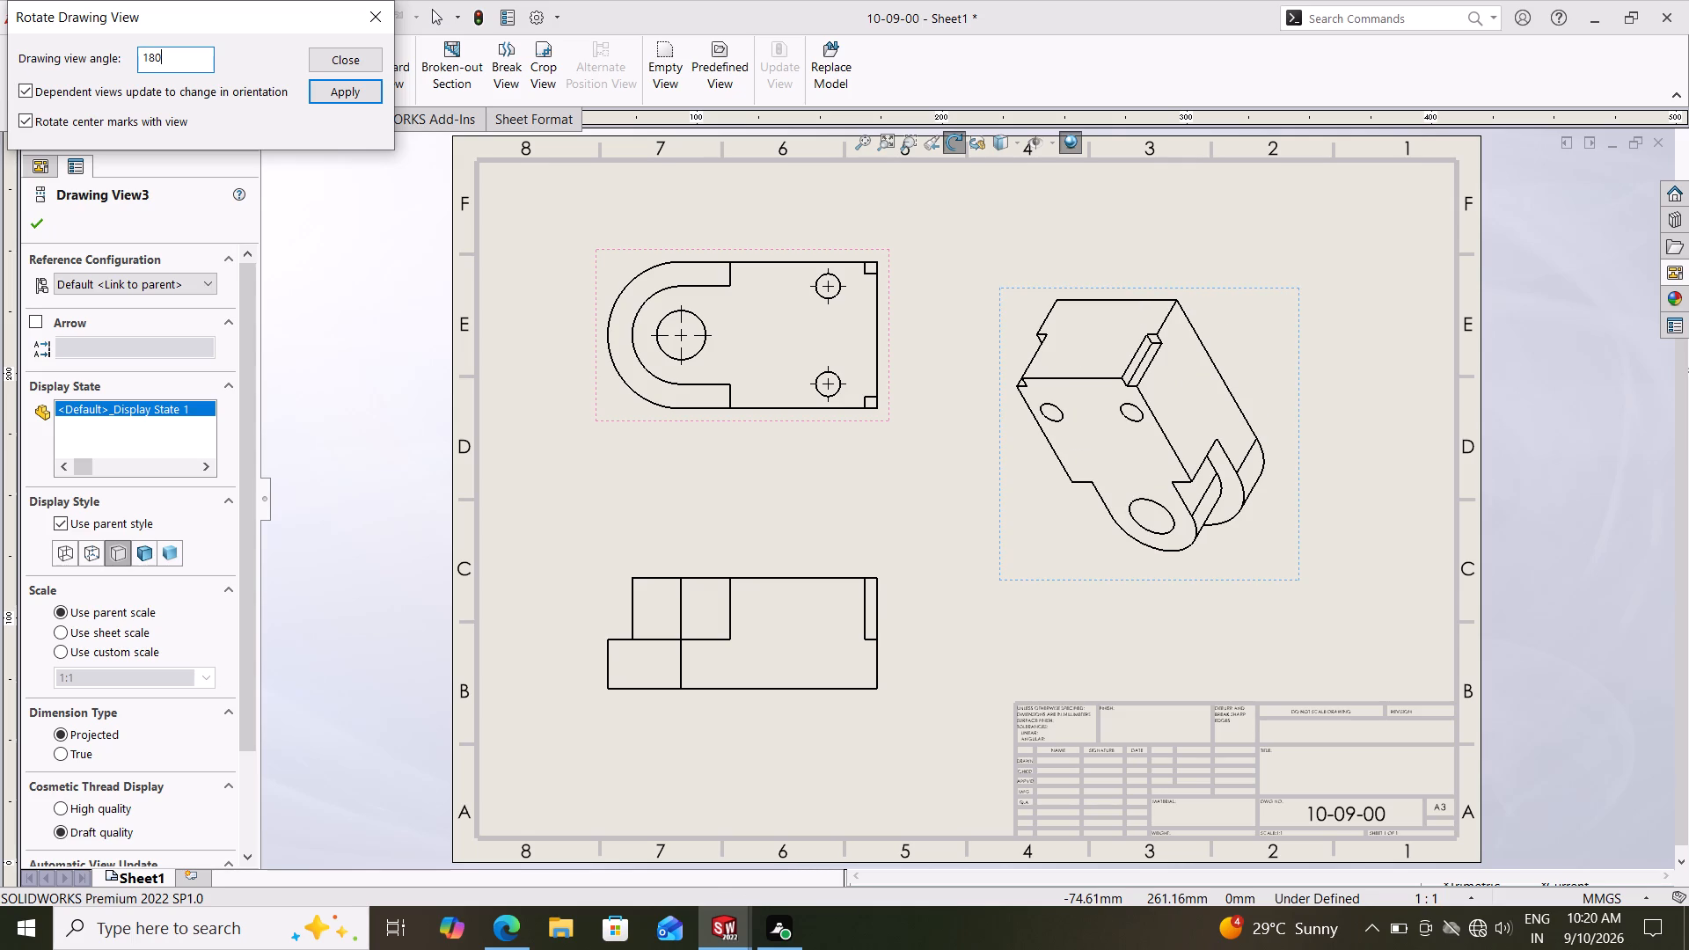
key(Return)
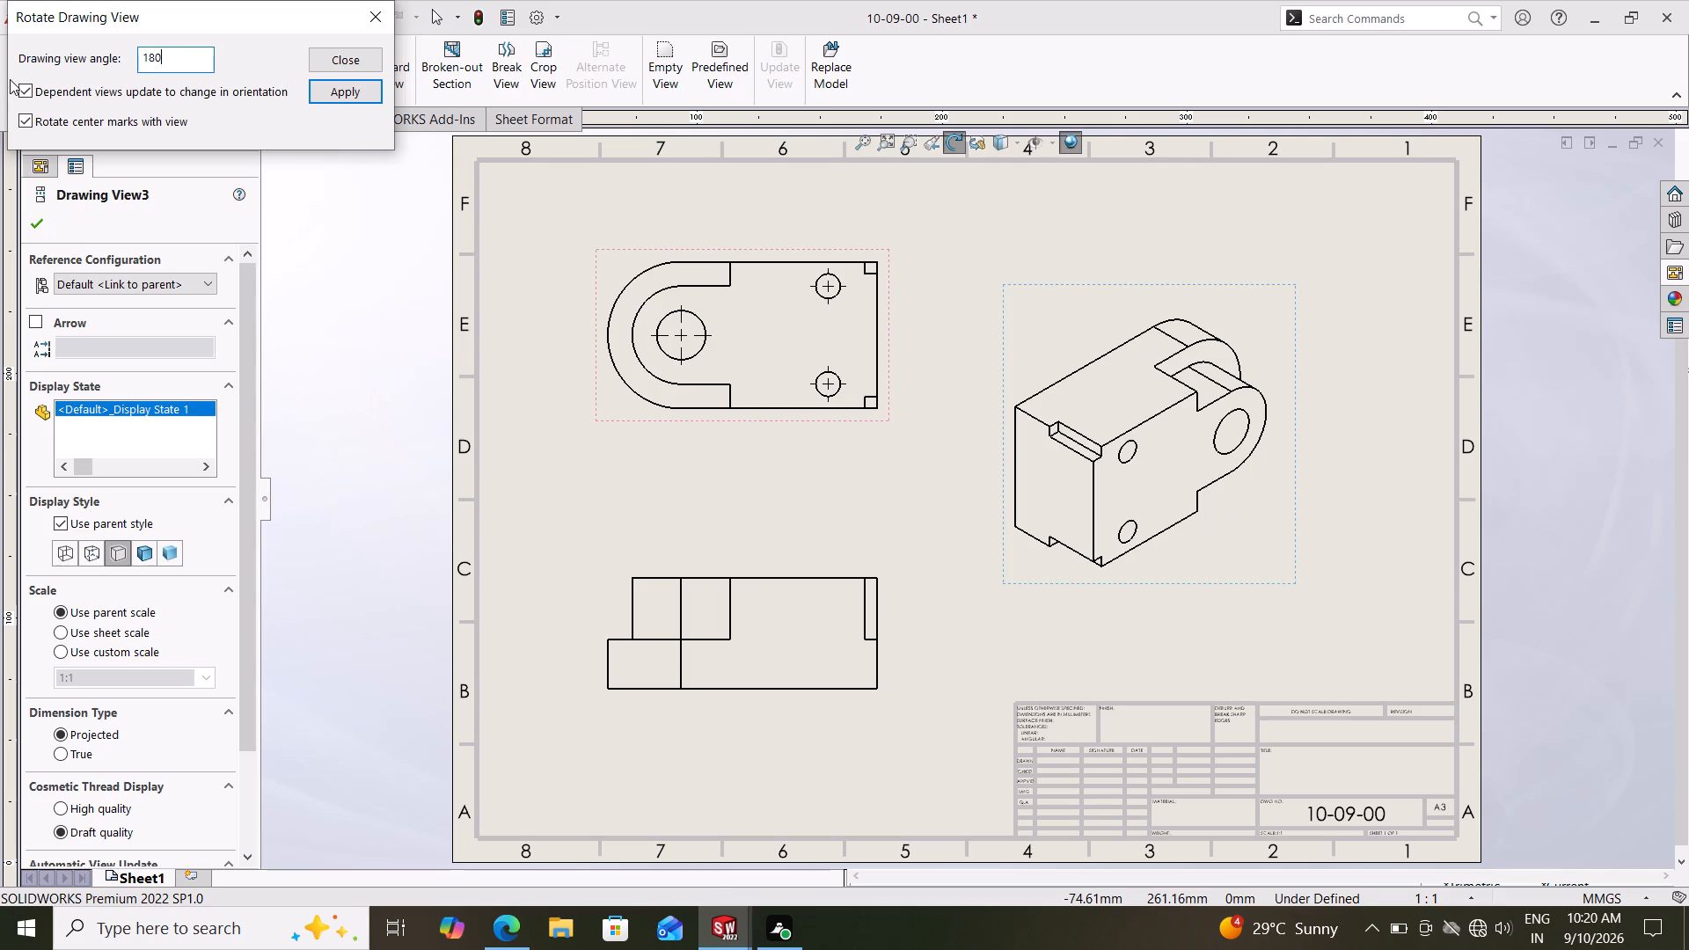
Rotate the isometric drawing view to an angle of 270 degrees.
key(BackSpace)
key(BackSpace)
key(BackSpace)
text(270)
key(Return)
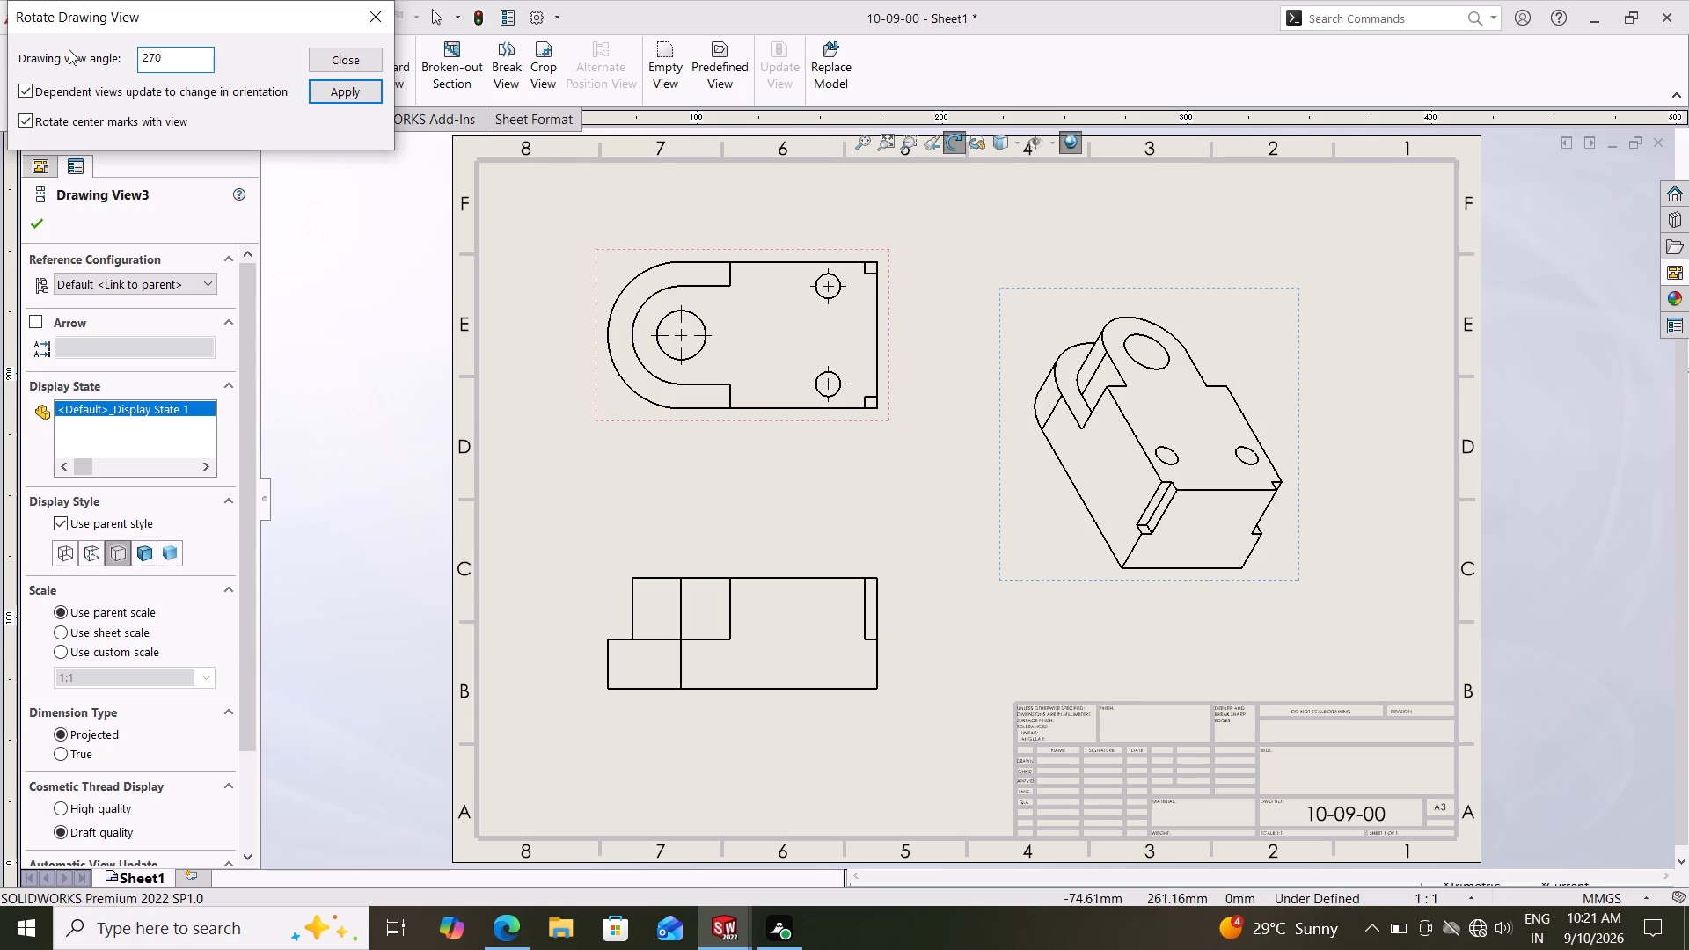
click(337, 95)
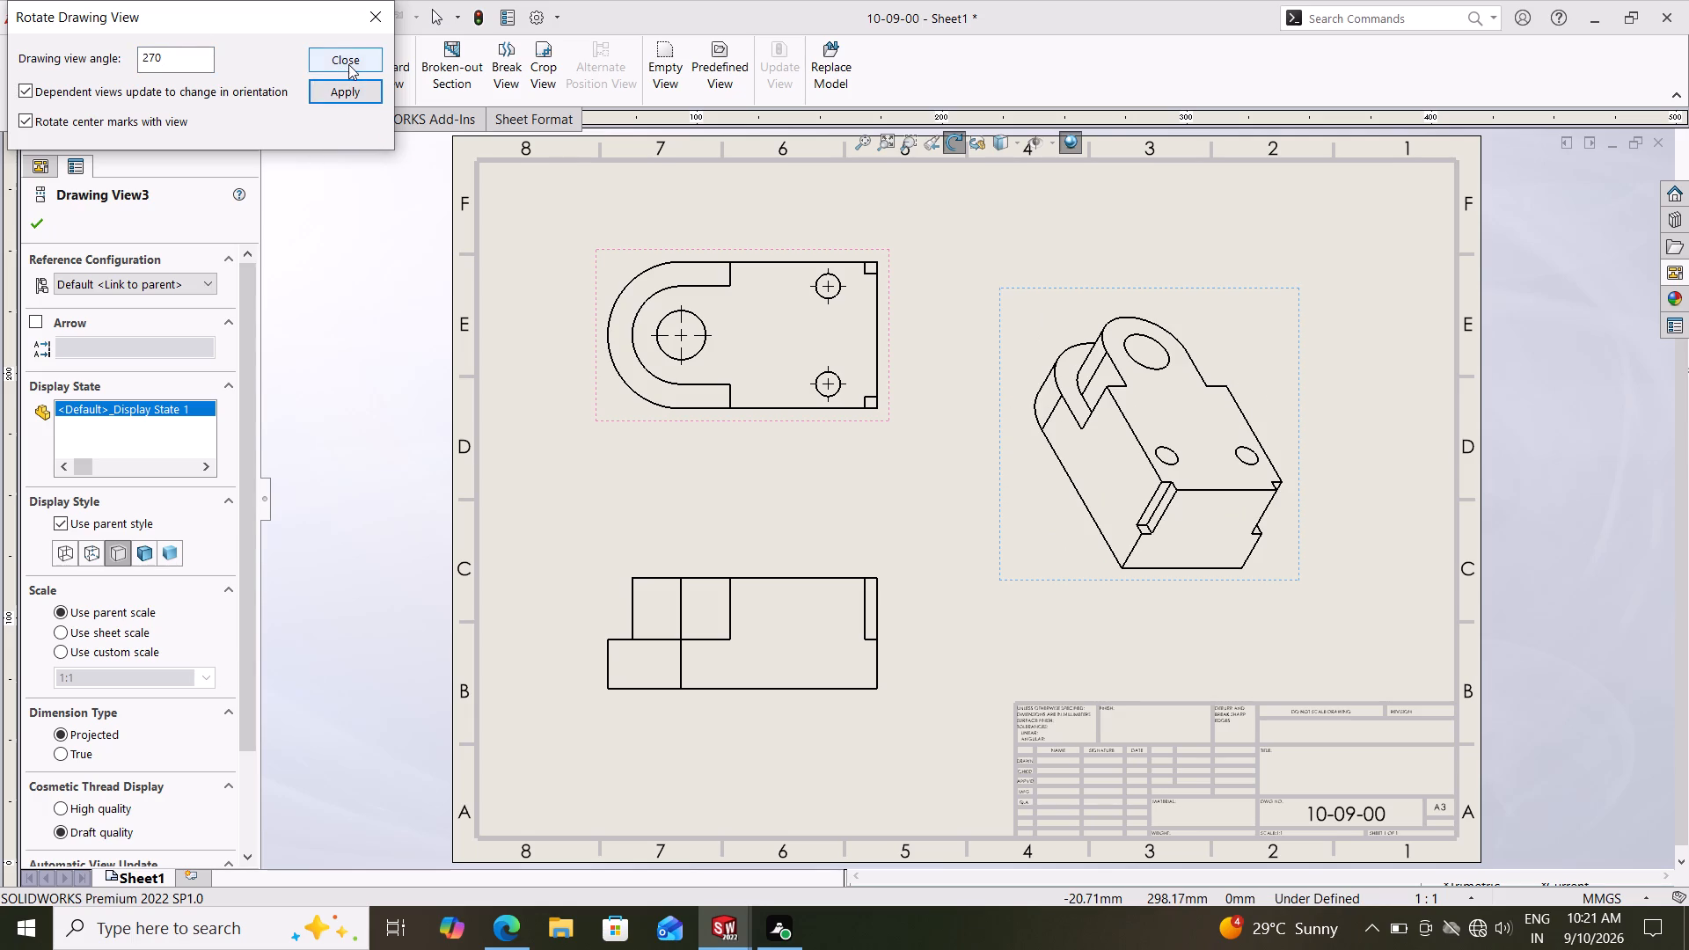
click(348, 64)
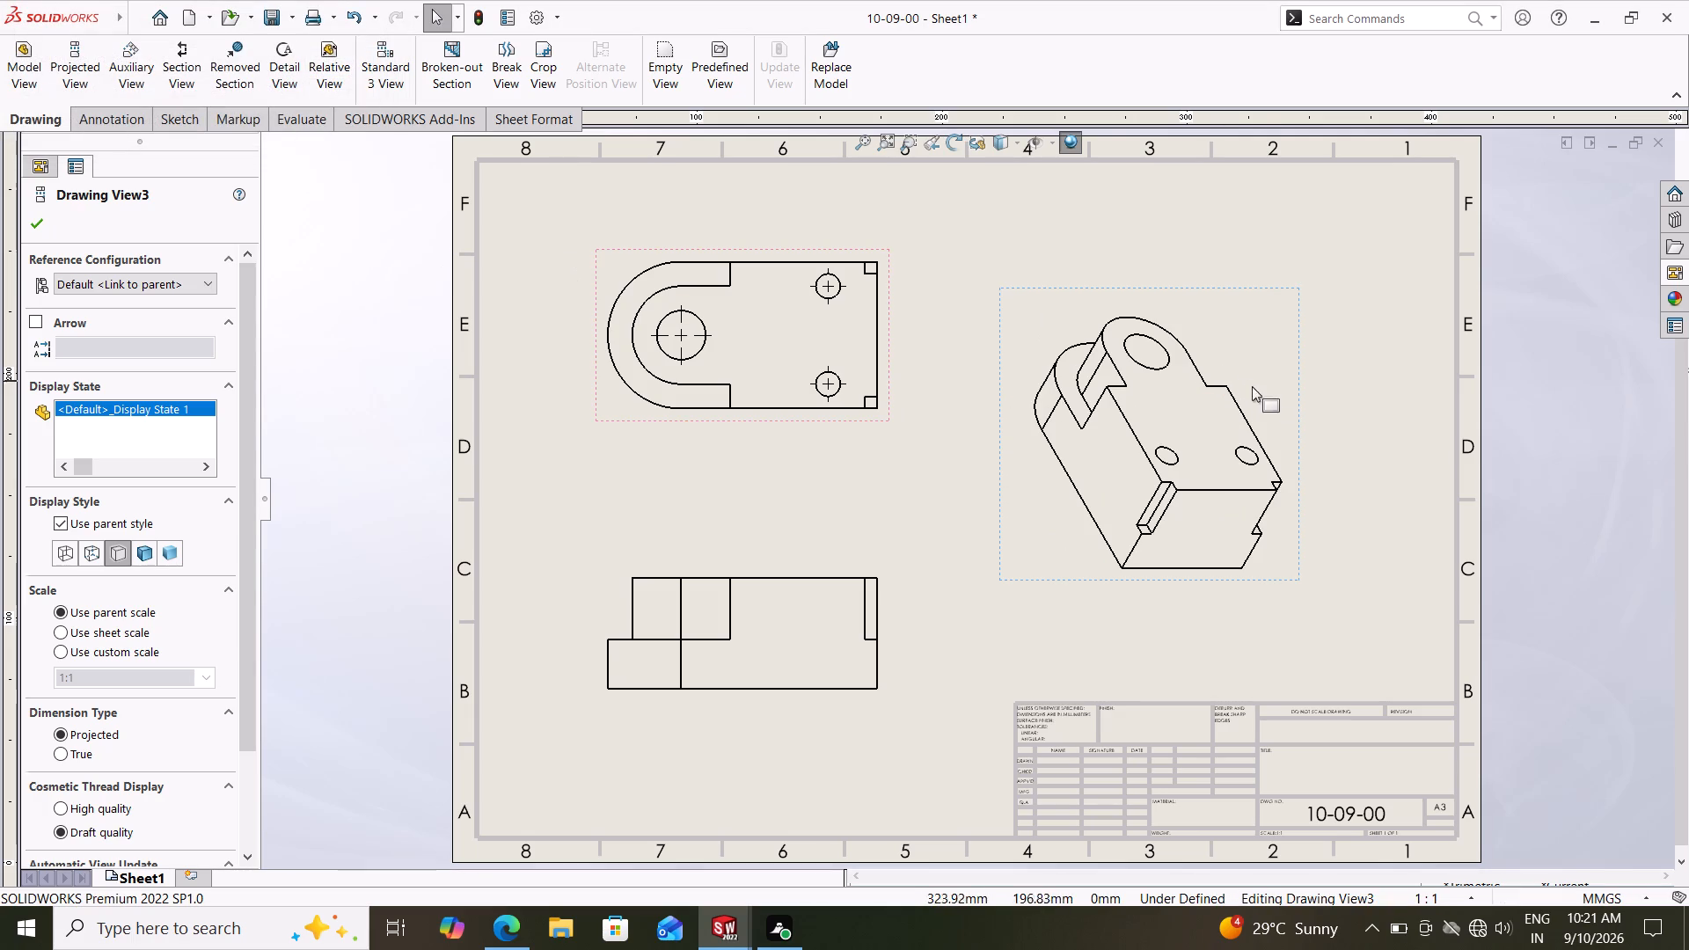
Set the isometric view's display style to Shaded With Edges.
click(1274, 291)
click(143, 555)
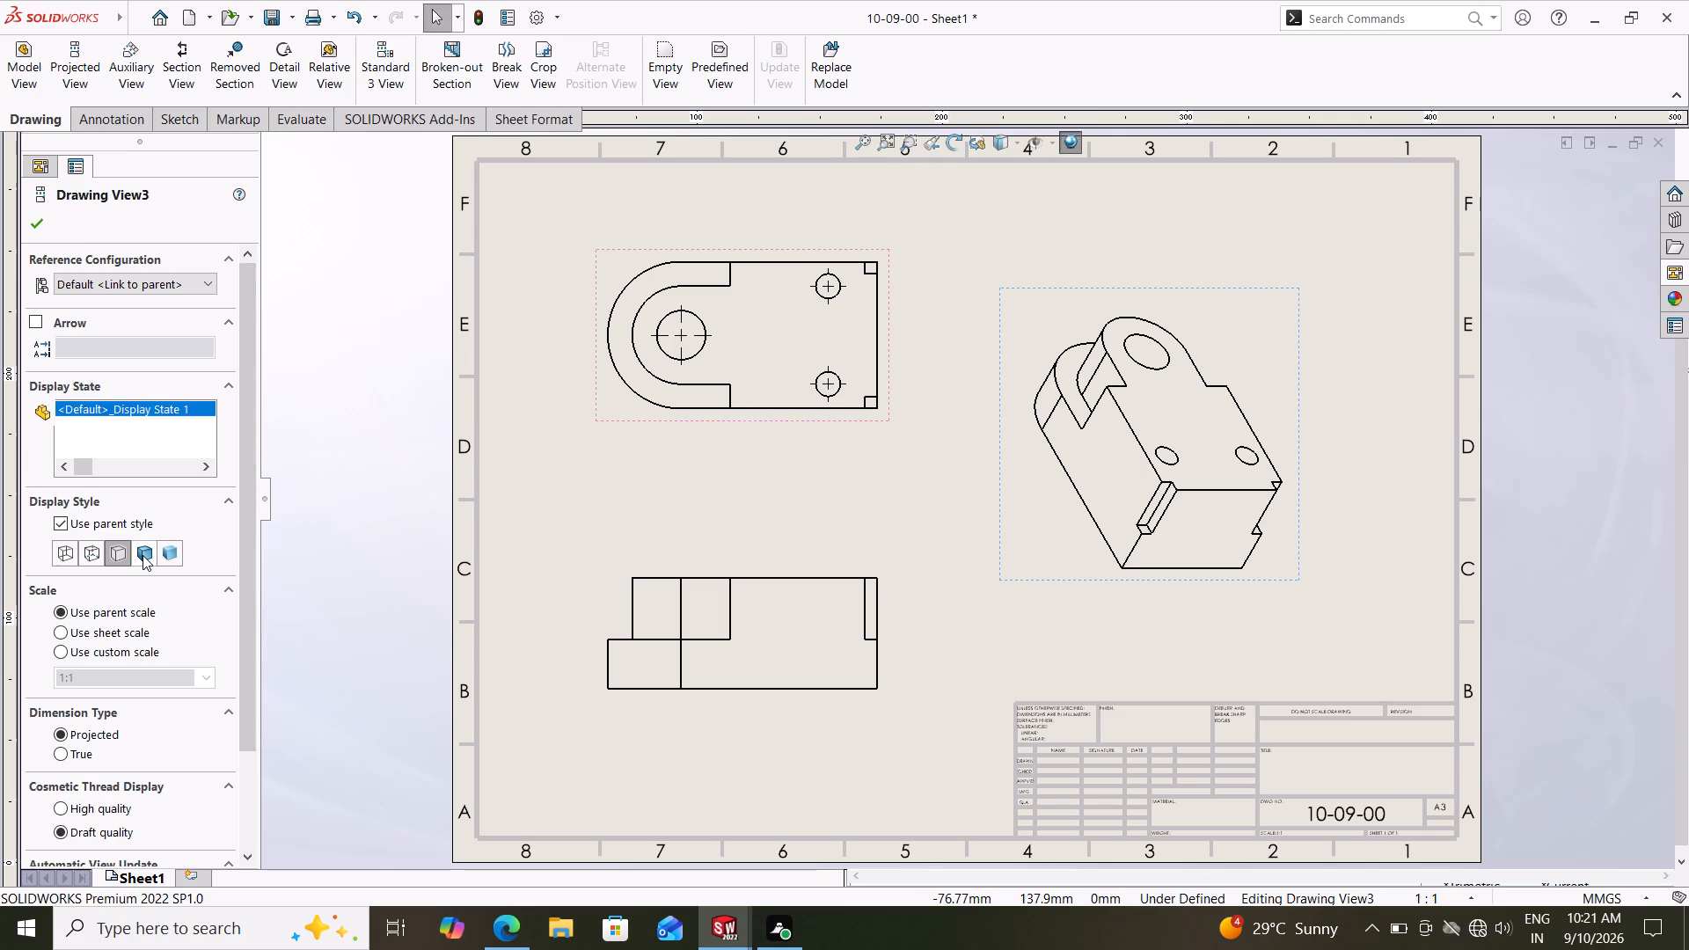
click(40, 221)
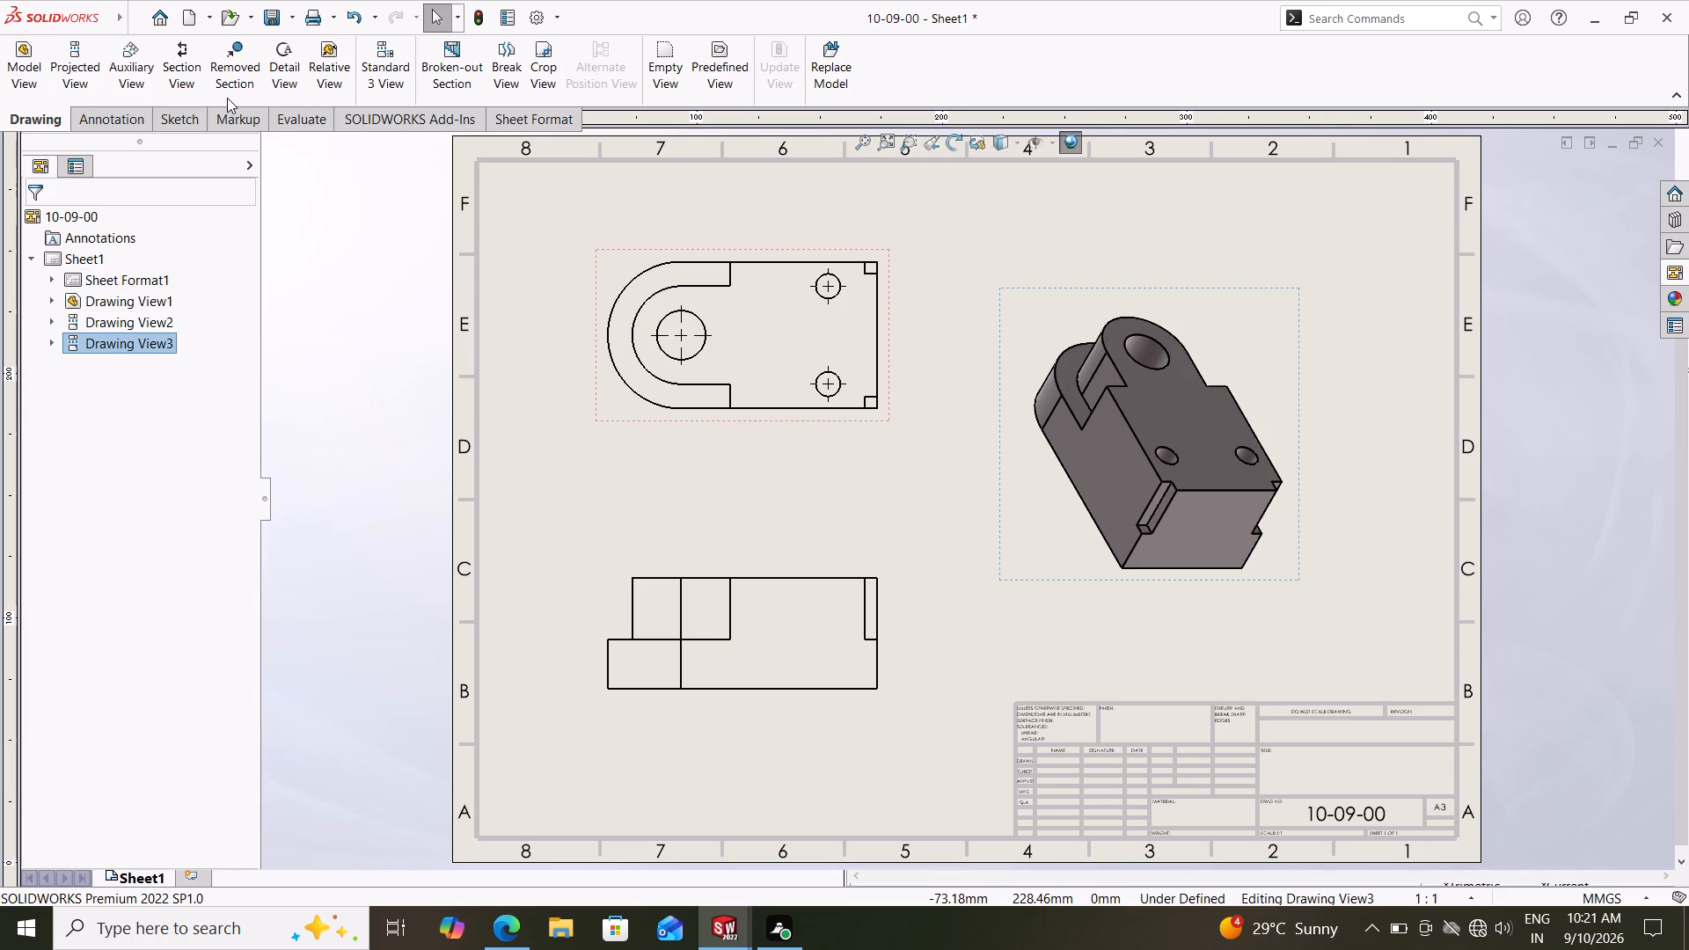
Dimension the outer and inner arc radii and the diameters of the large hole and lower small hole in the front view.
click(109, 125)
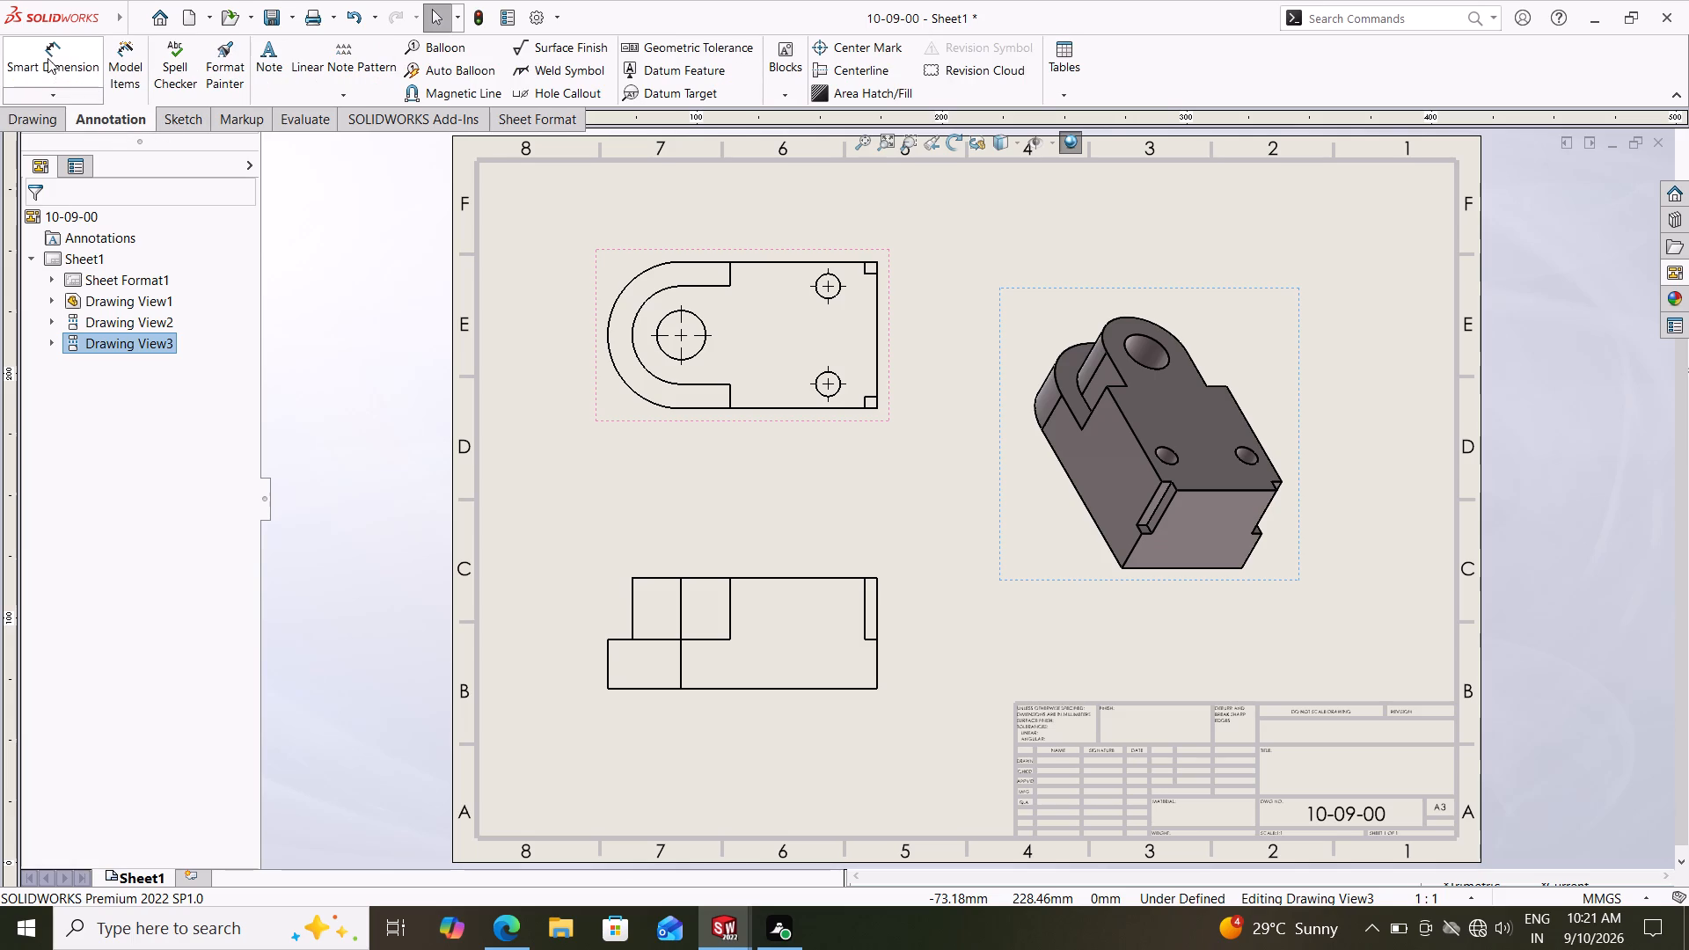
click(48, 58)
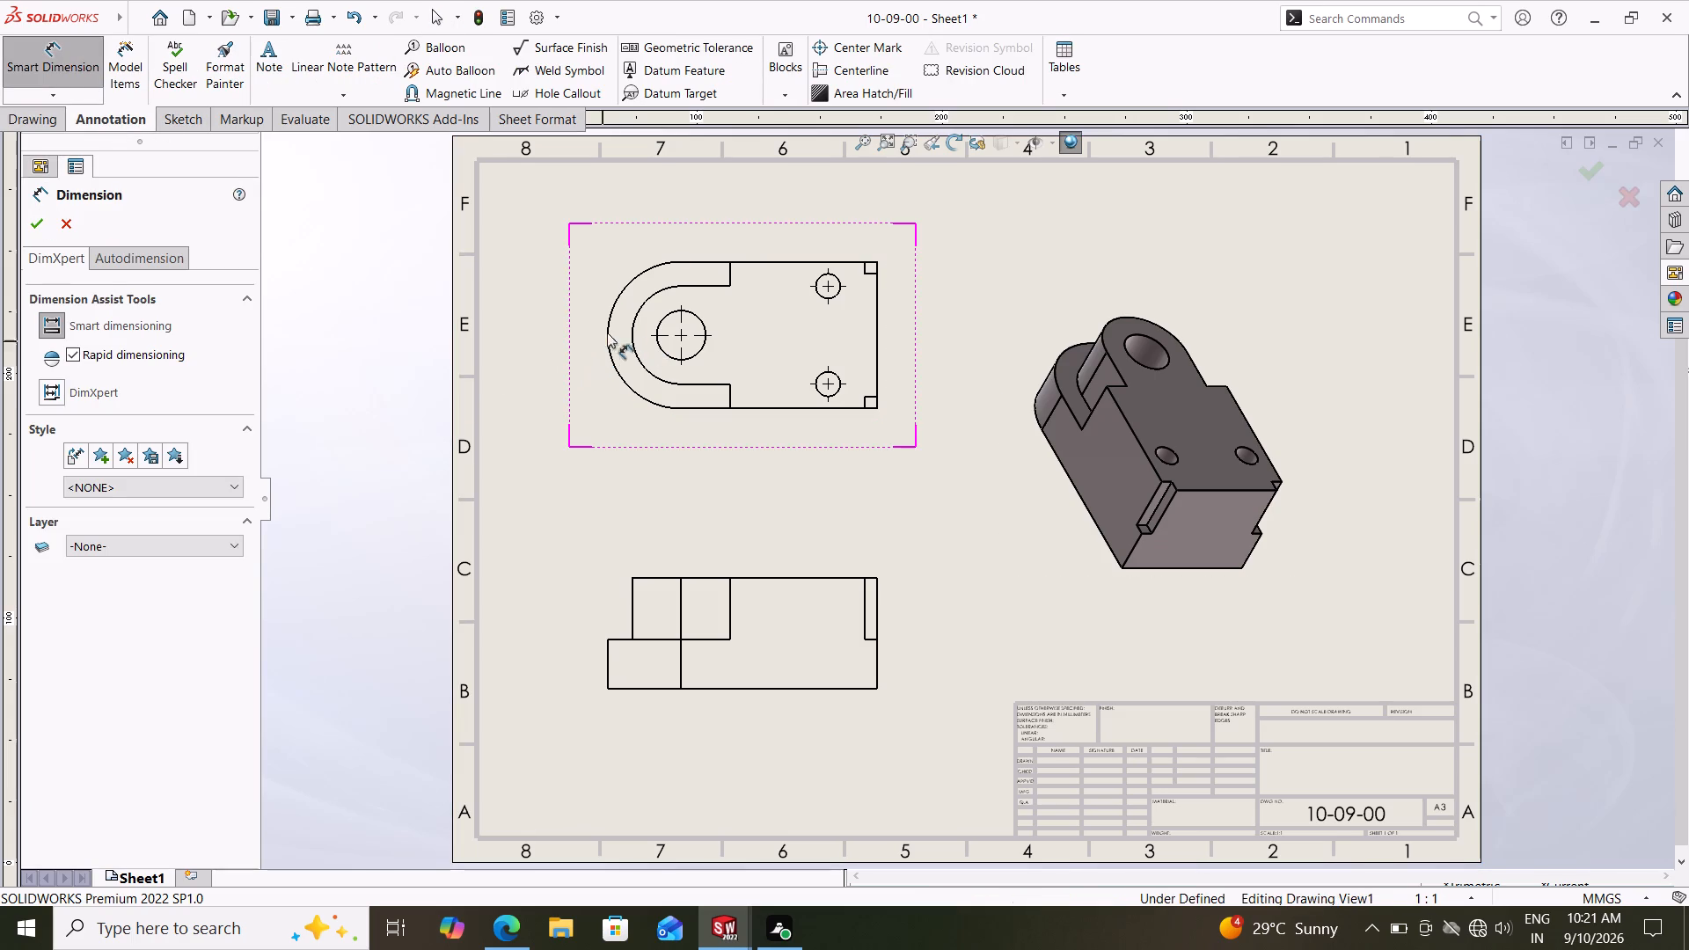
click(612, 319)
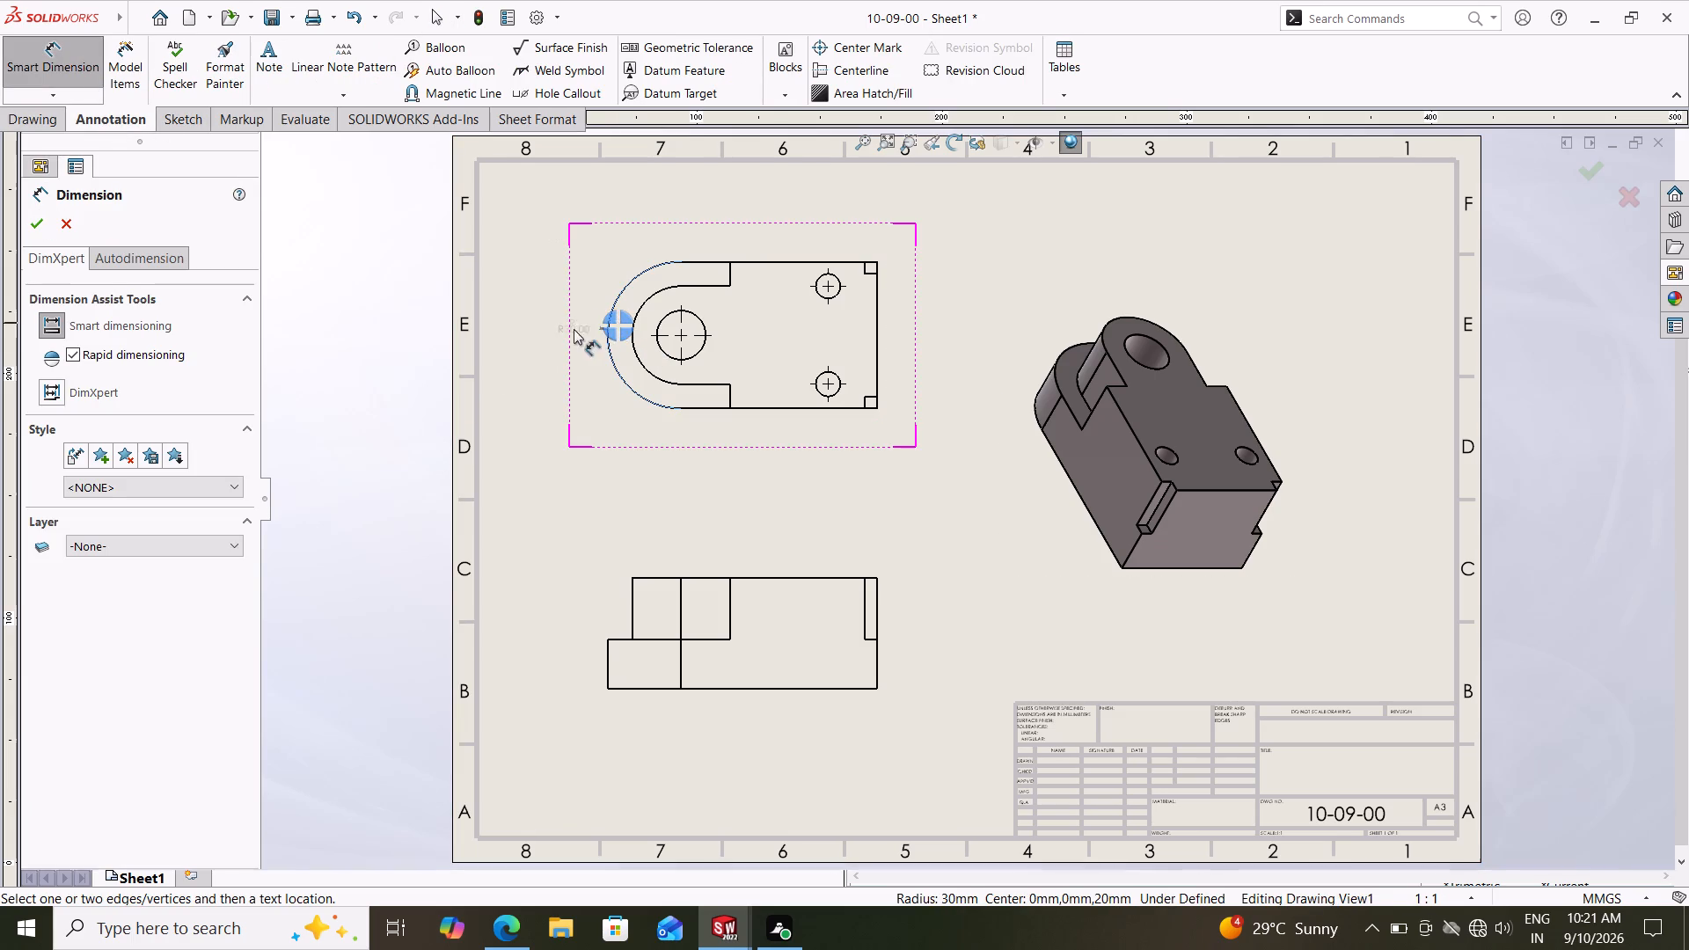
click(547, 316)
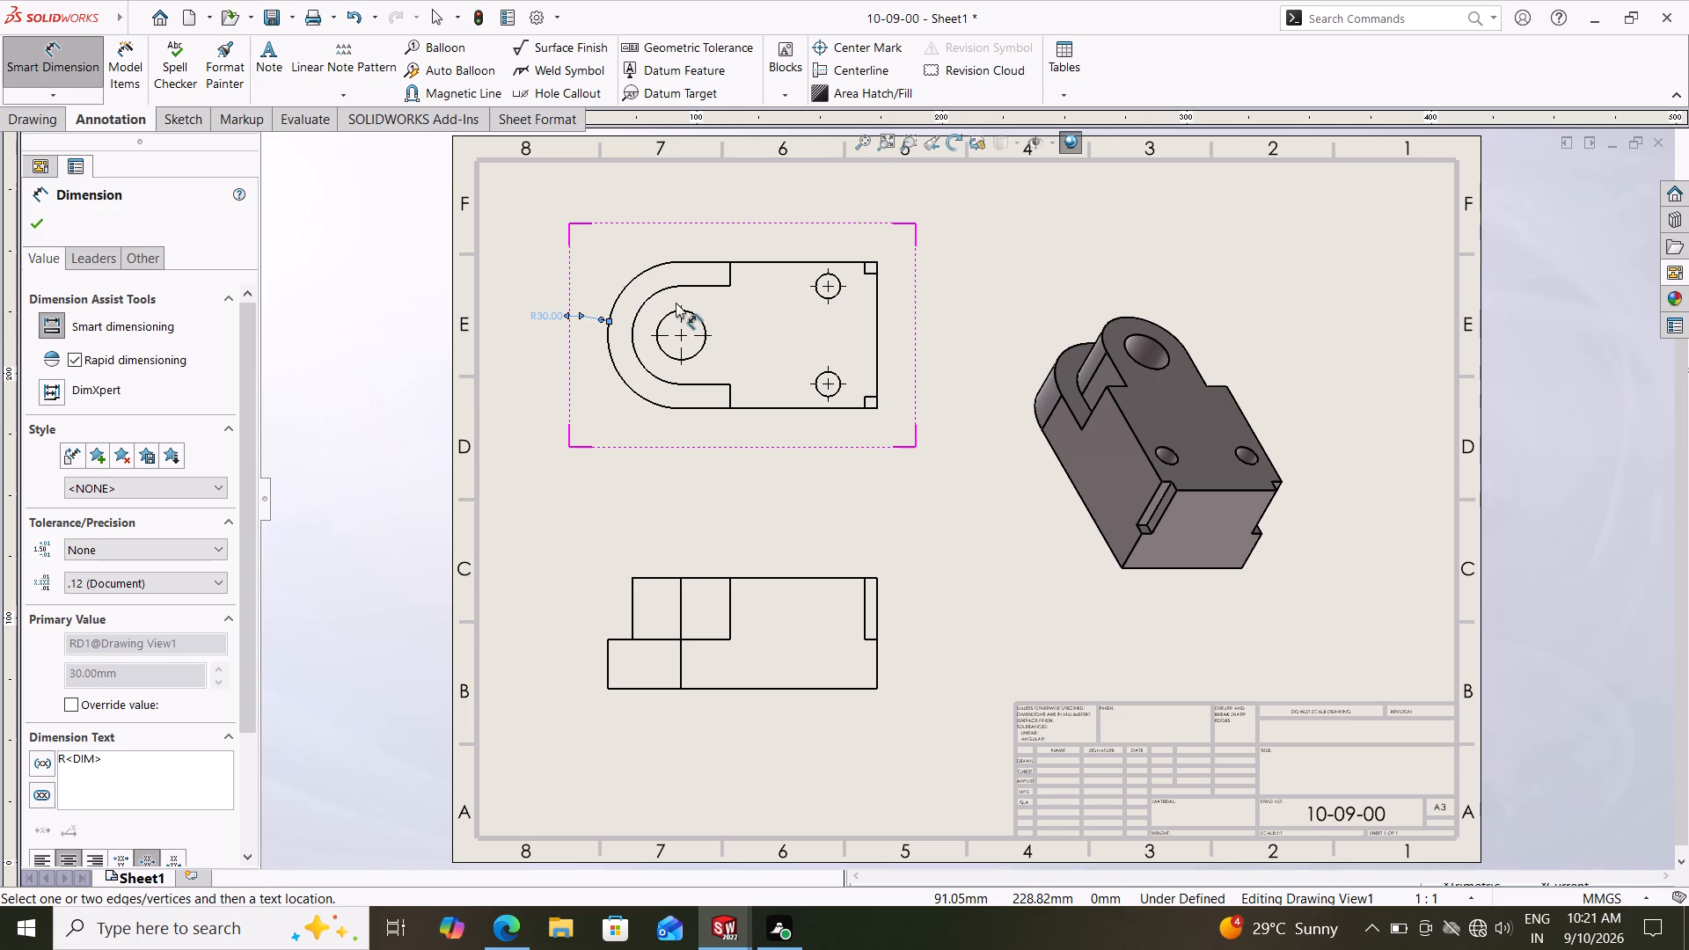
click(652, 293)
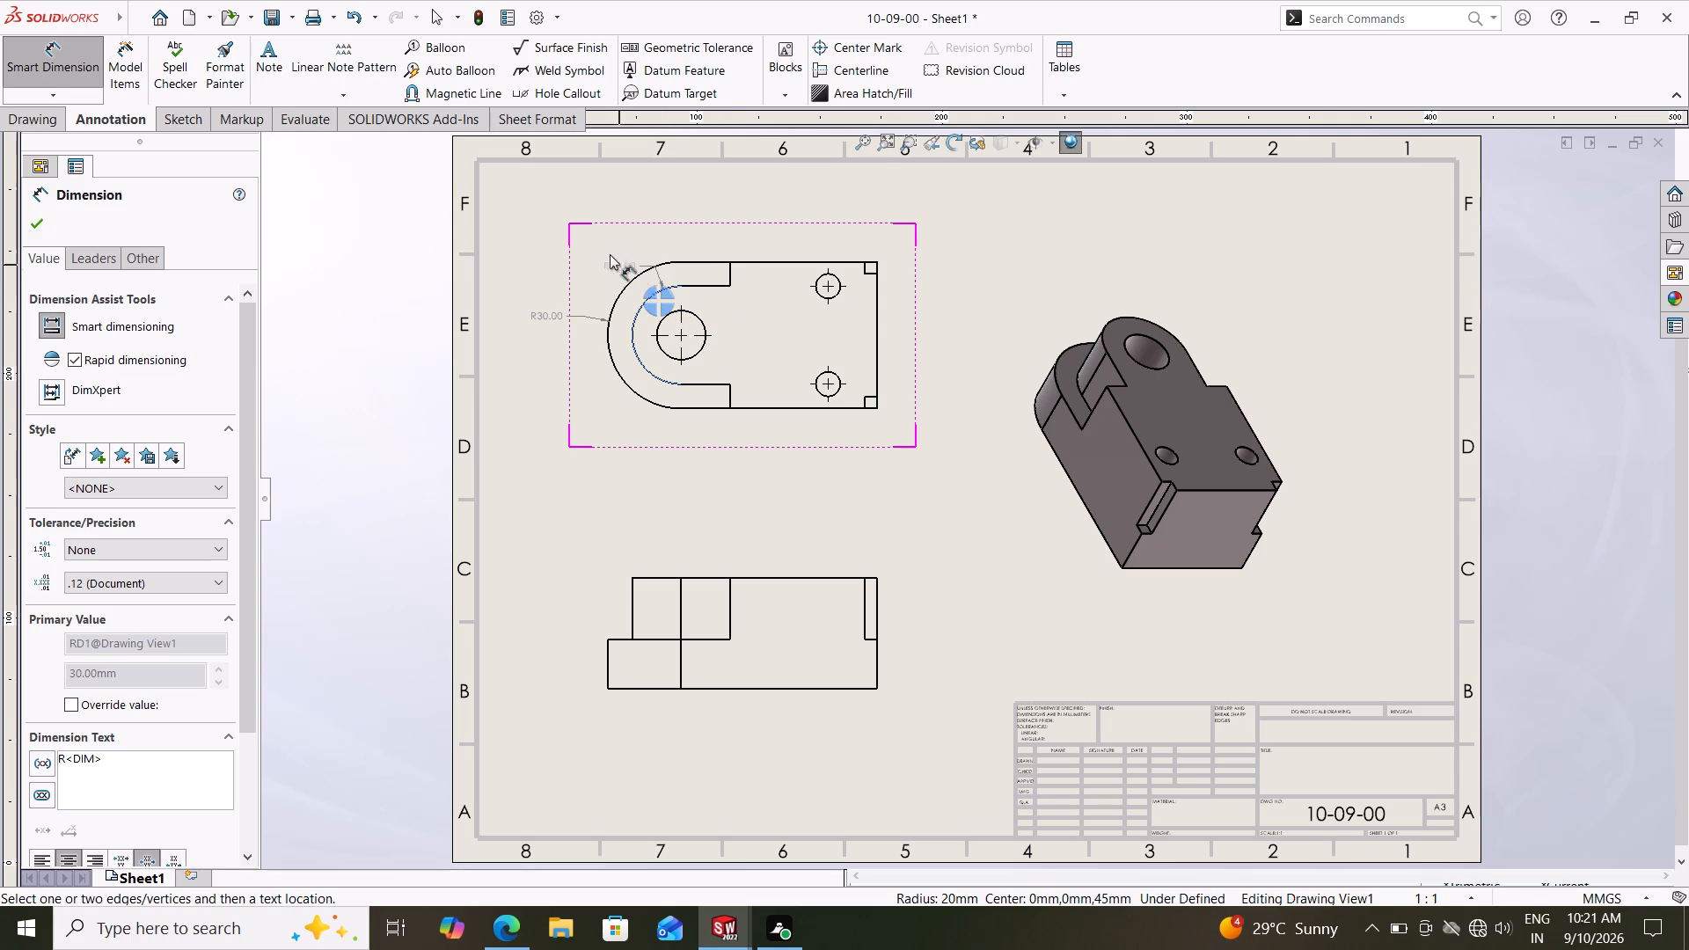
click(602, 247)
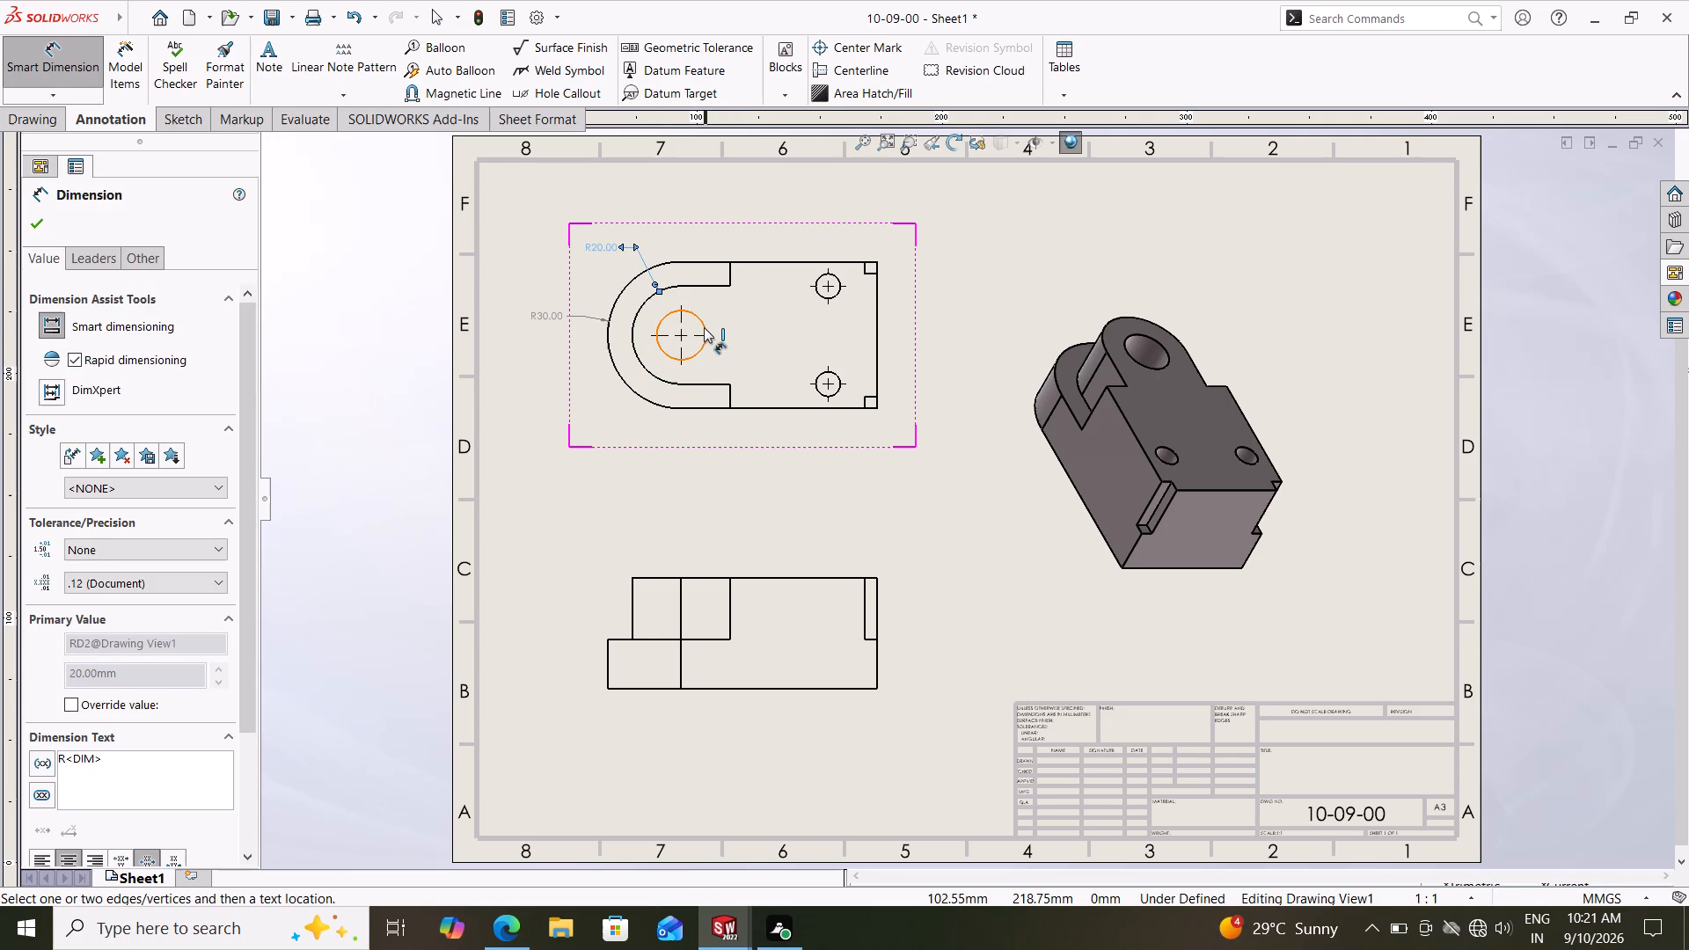
click(704, 327)
click(742, 318)
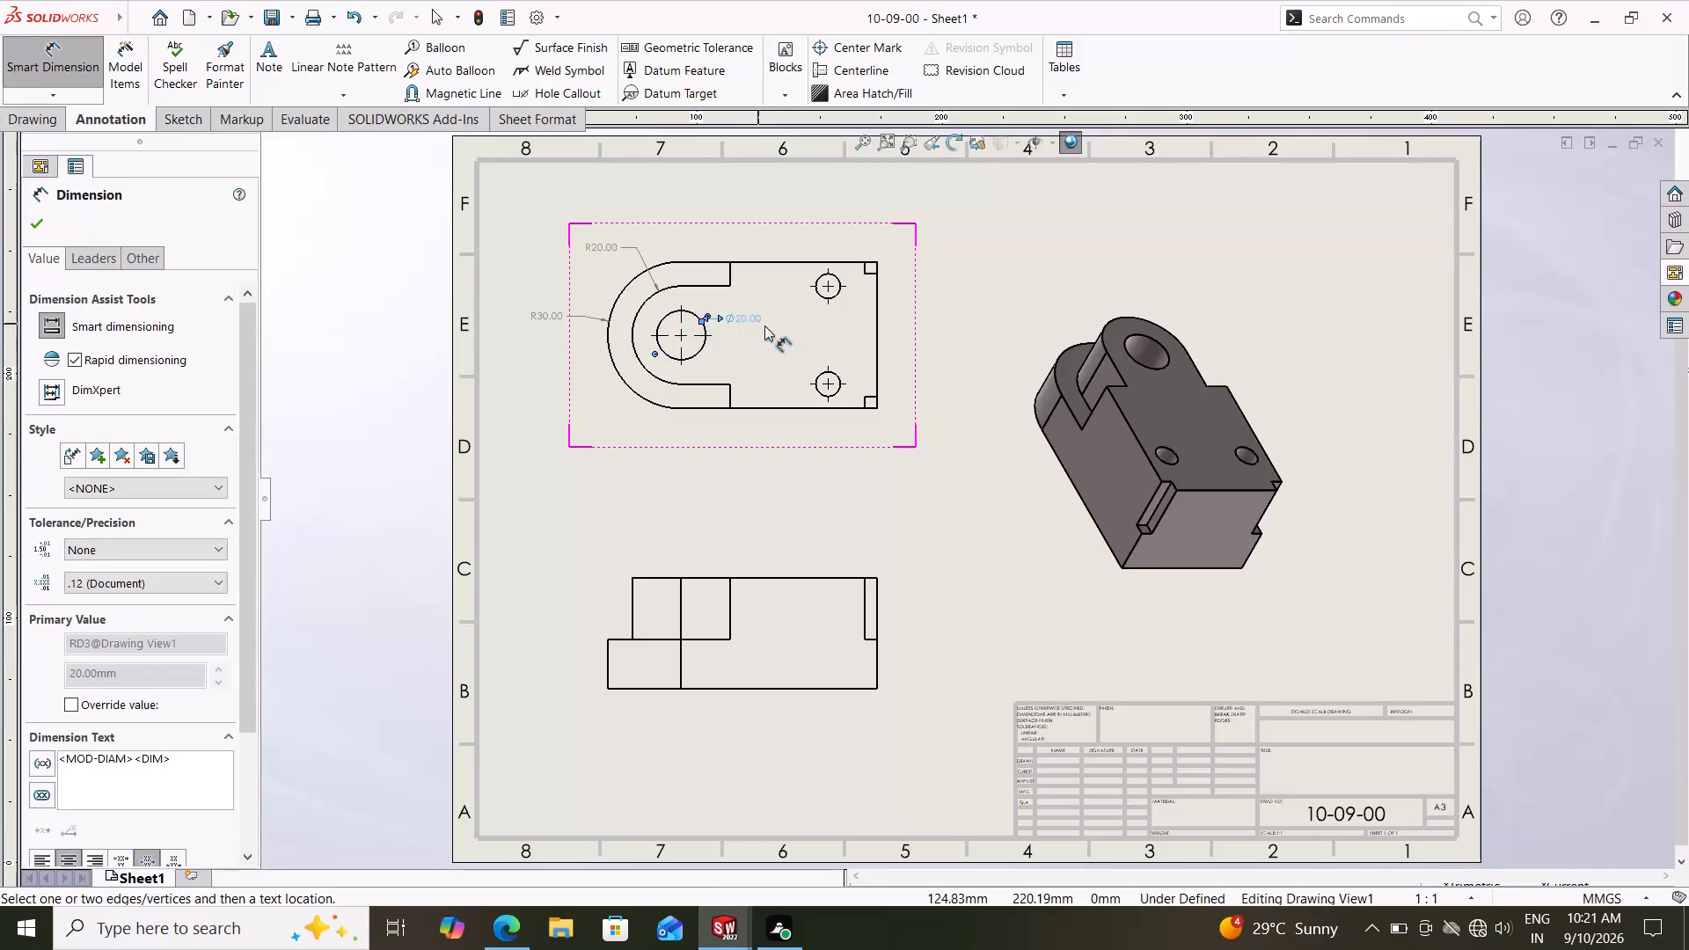
click(839, 378)
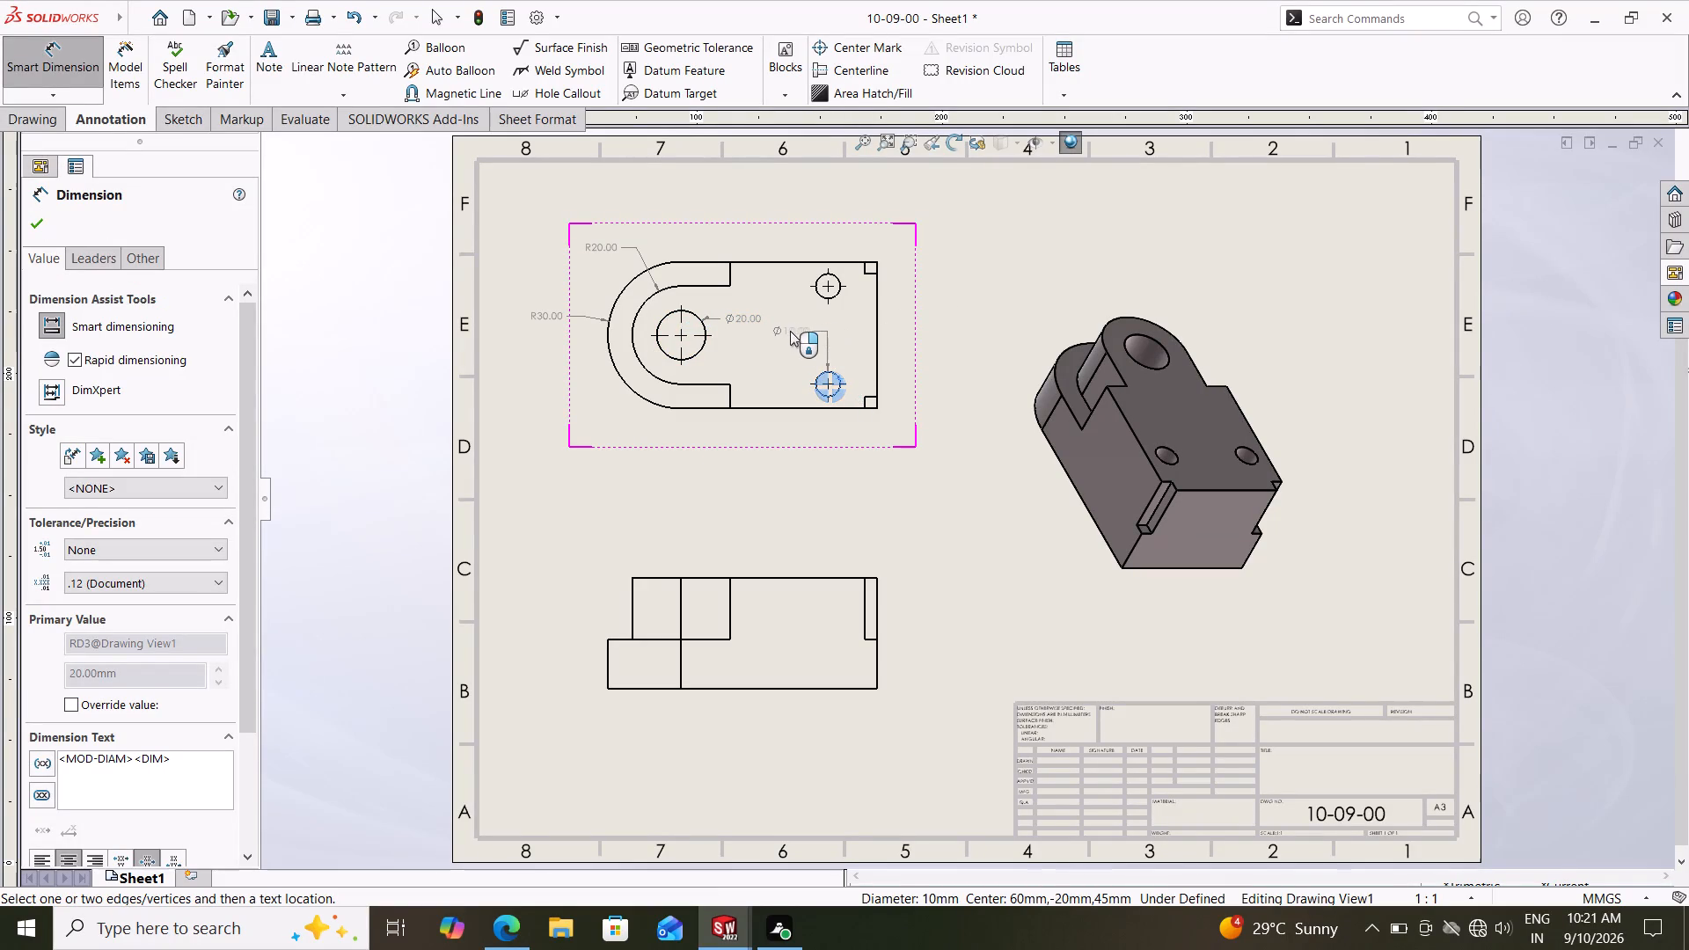
click(790, 331)
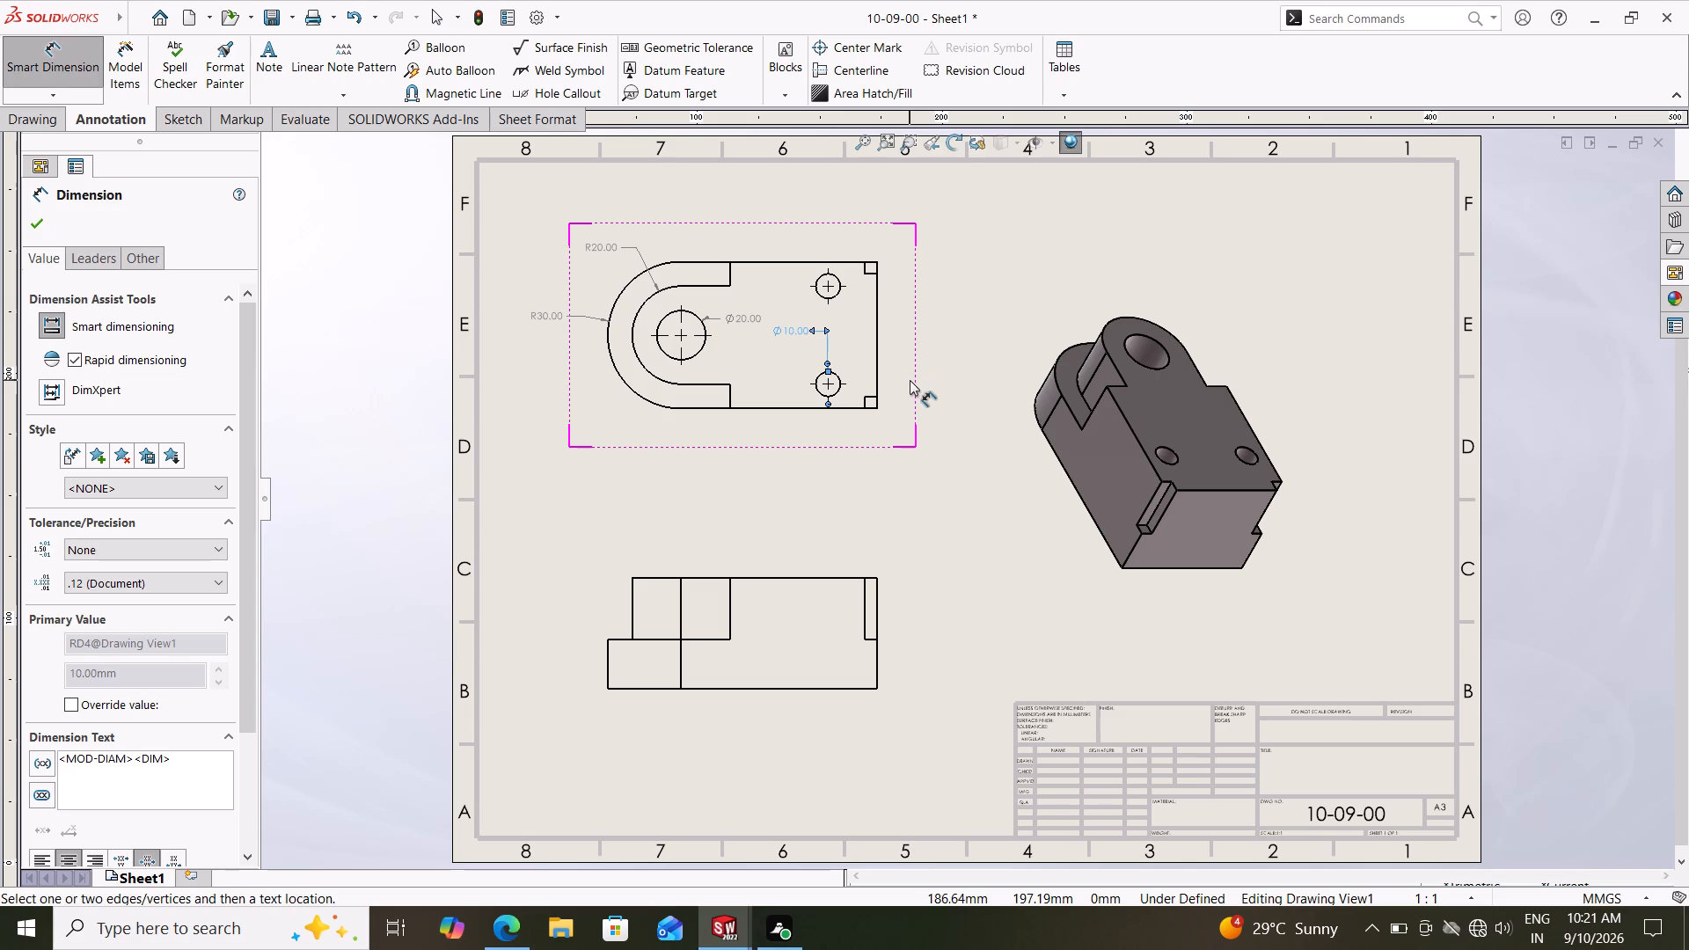
Dimension the upper corner notch's width and the lower corner notch's height in the front view.
click(862, 274)
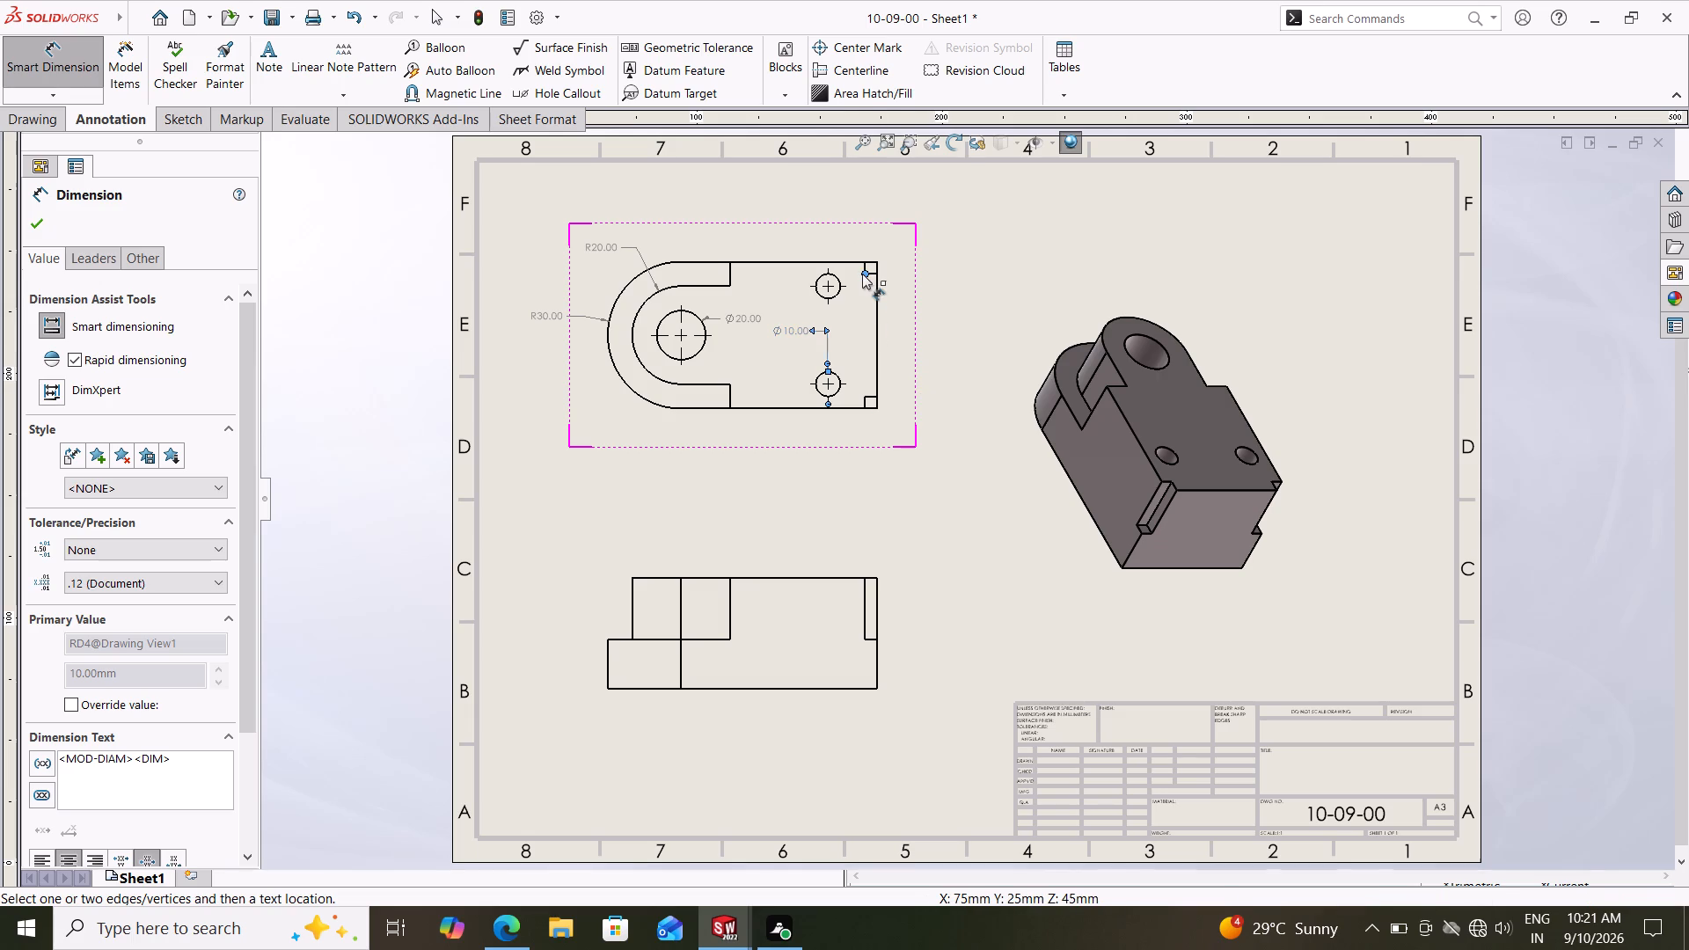
click(875, 274)
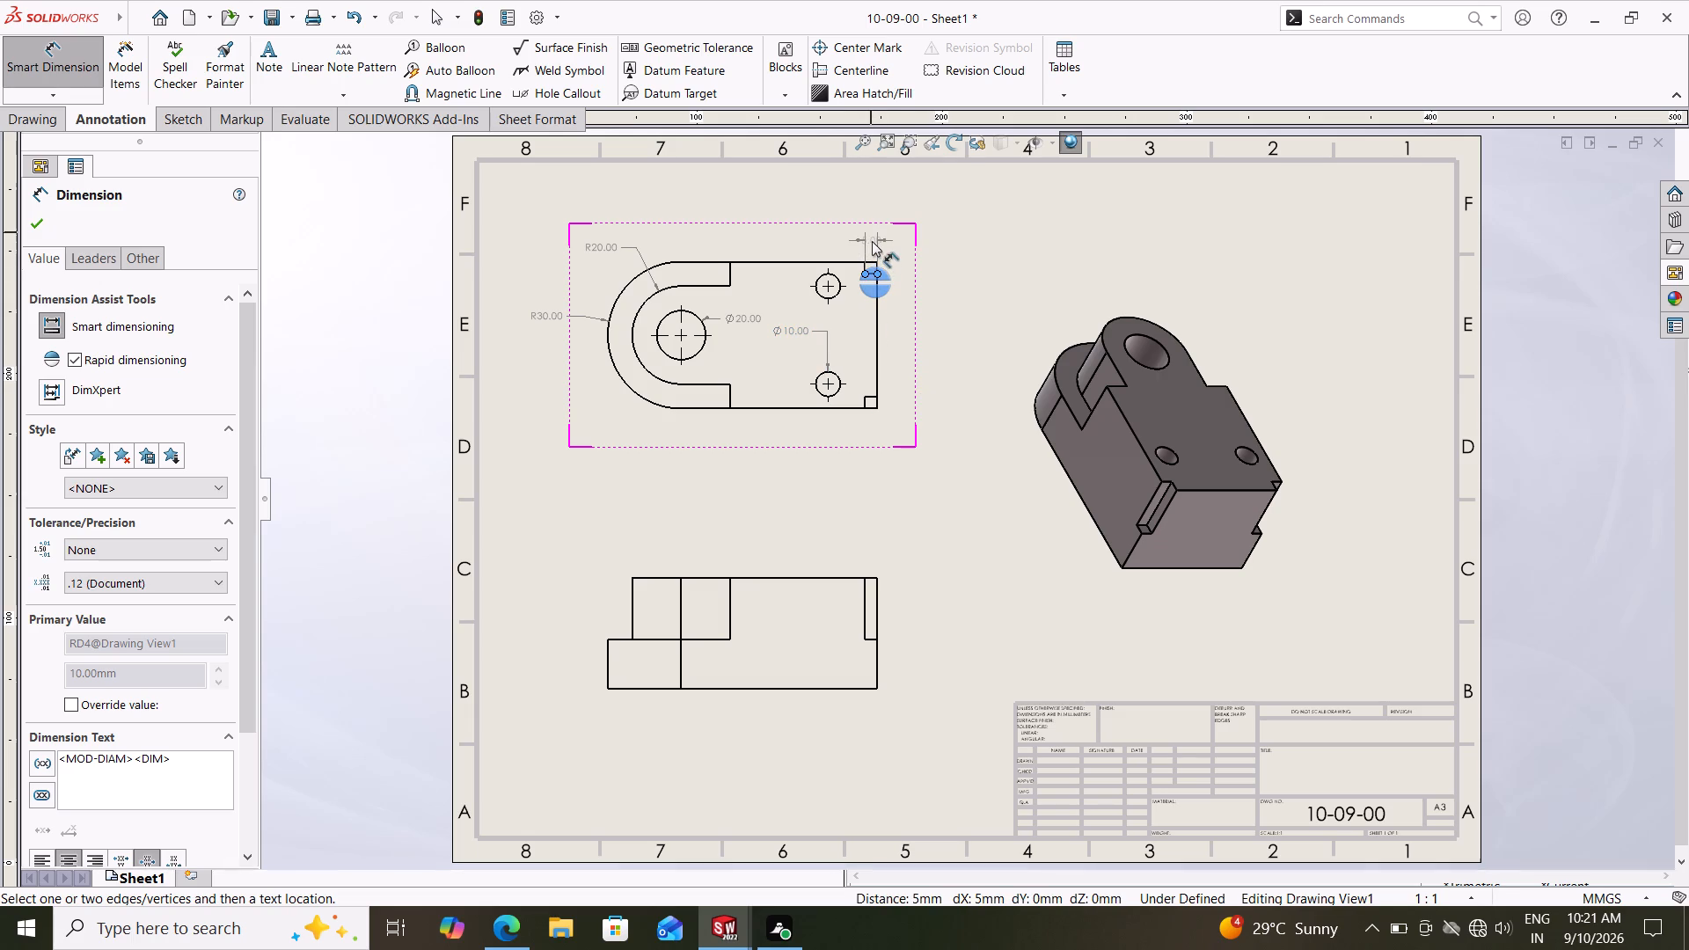
click(872, 241)
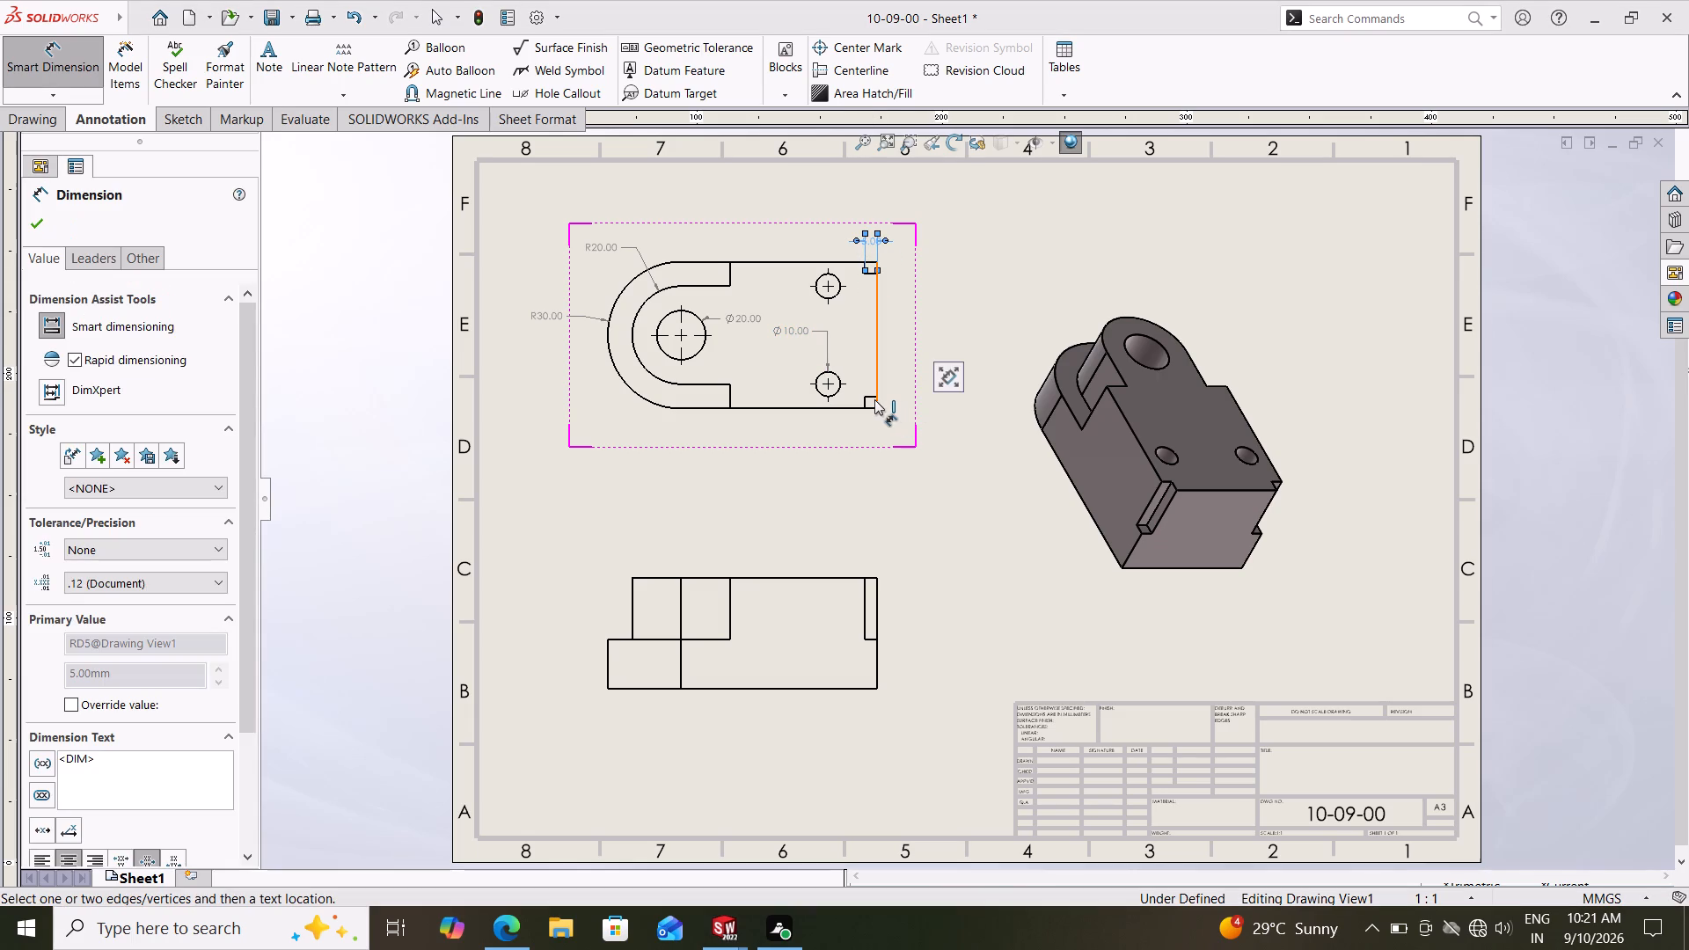
click(867, 398)
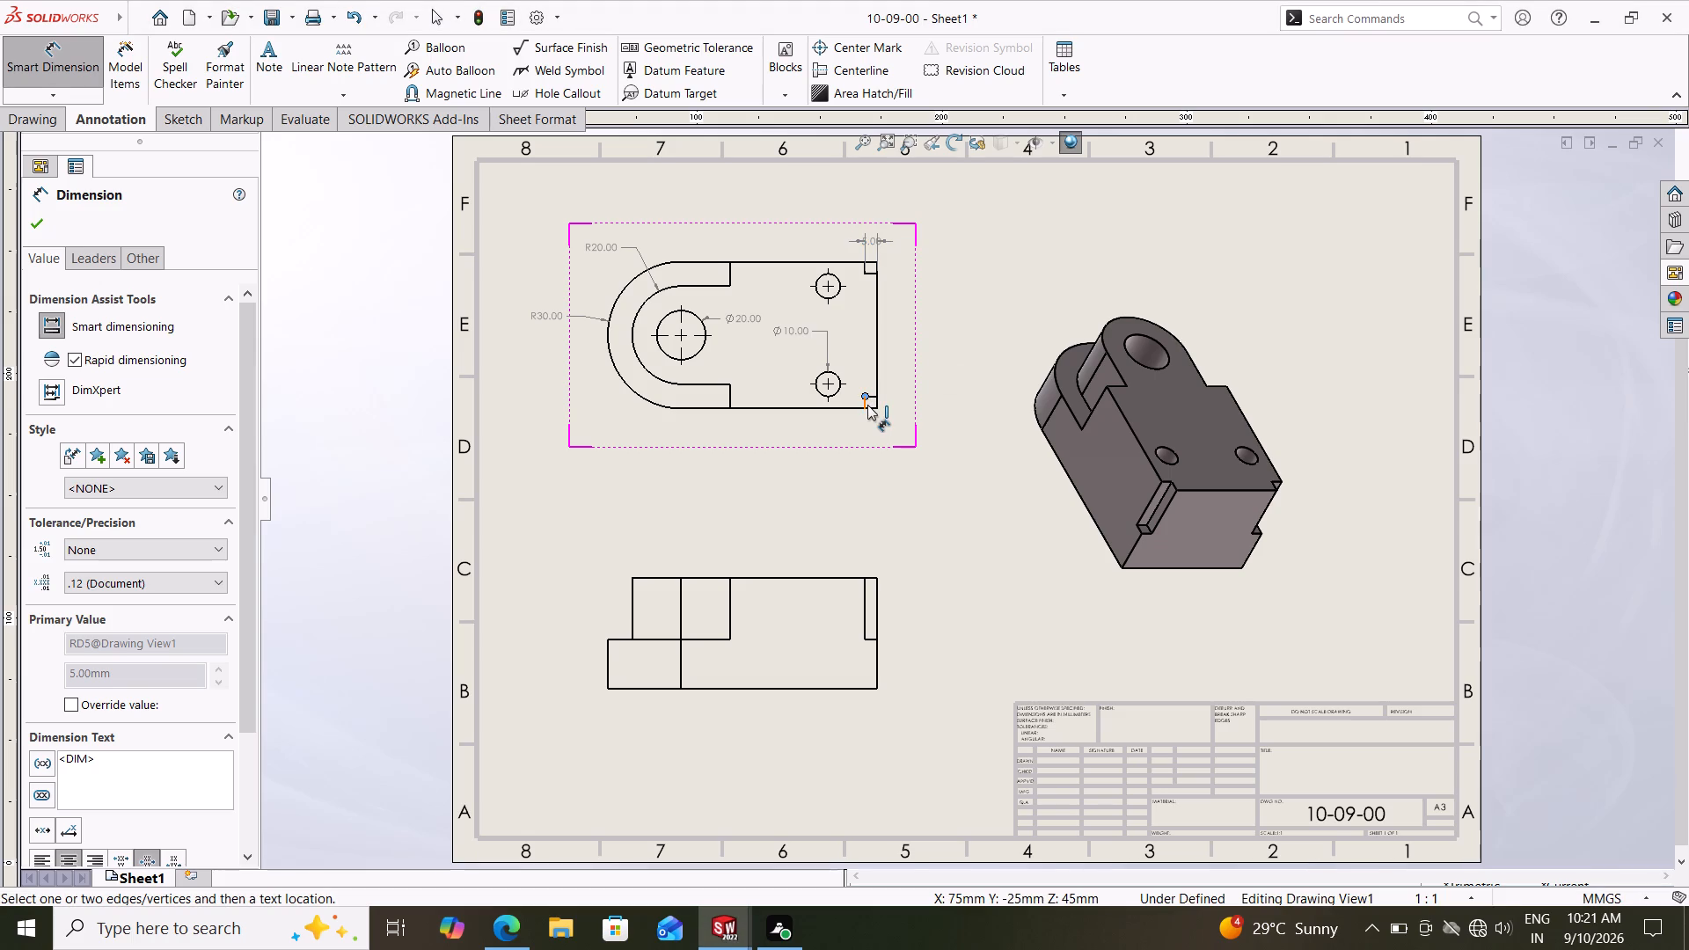
click(867, 407)
click(901, 402)
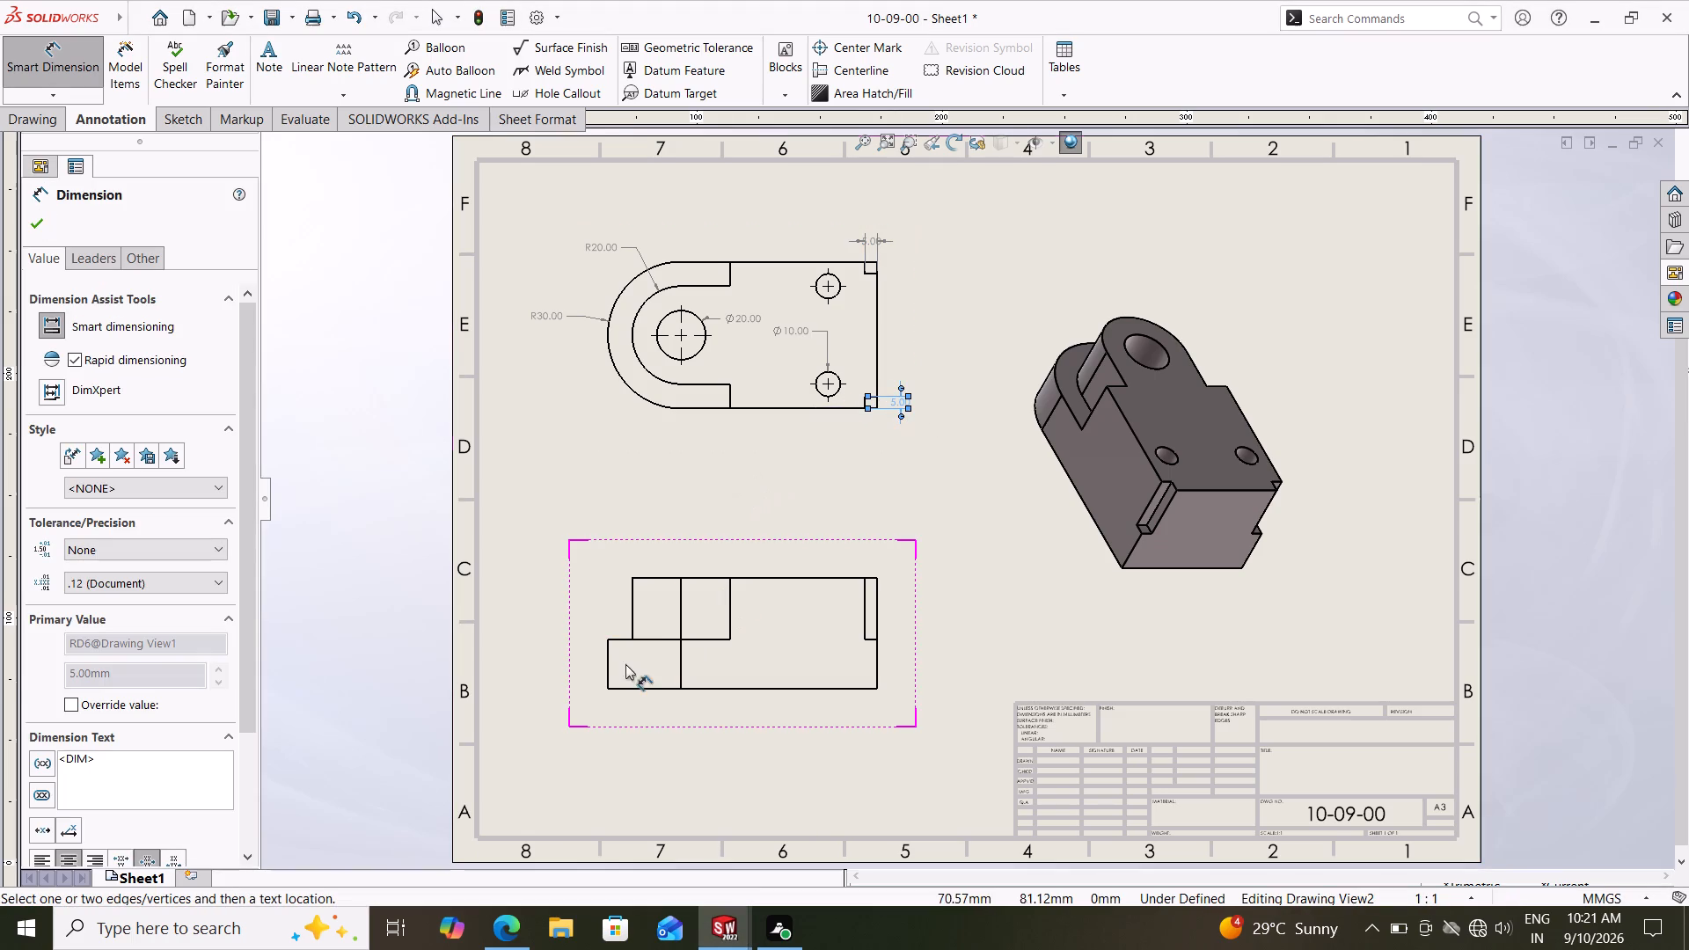
Dimension the height of the lower step at the rounded end in the projected view.
click(610, 689)
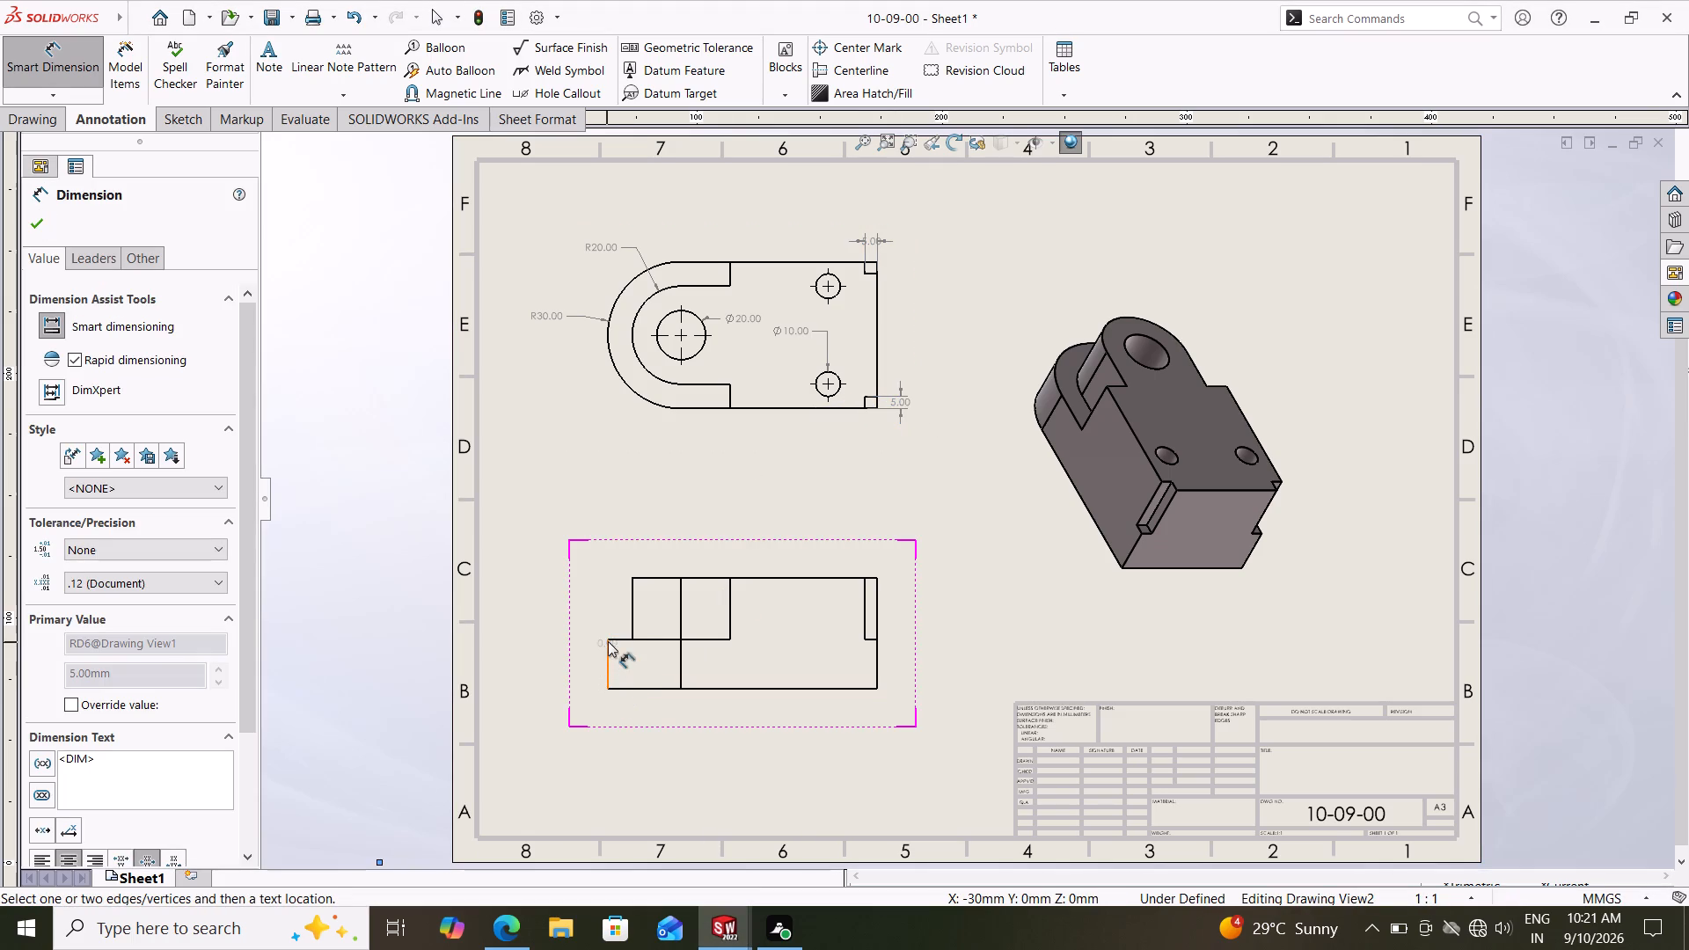
click(609, 639)
click(587, 664)
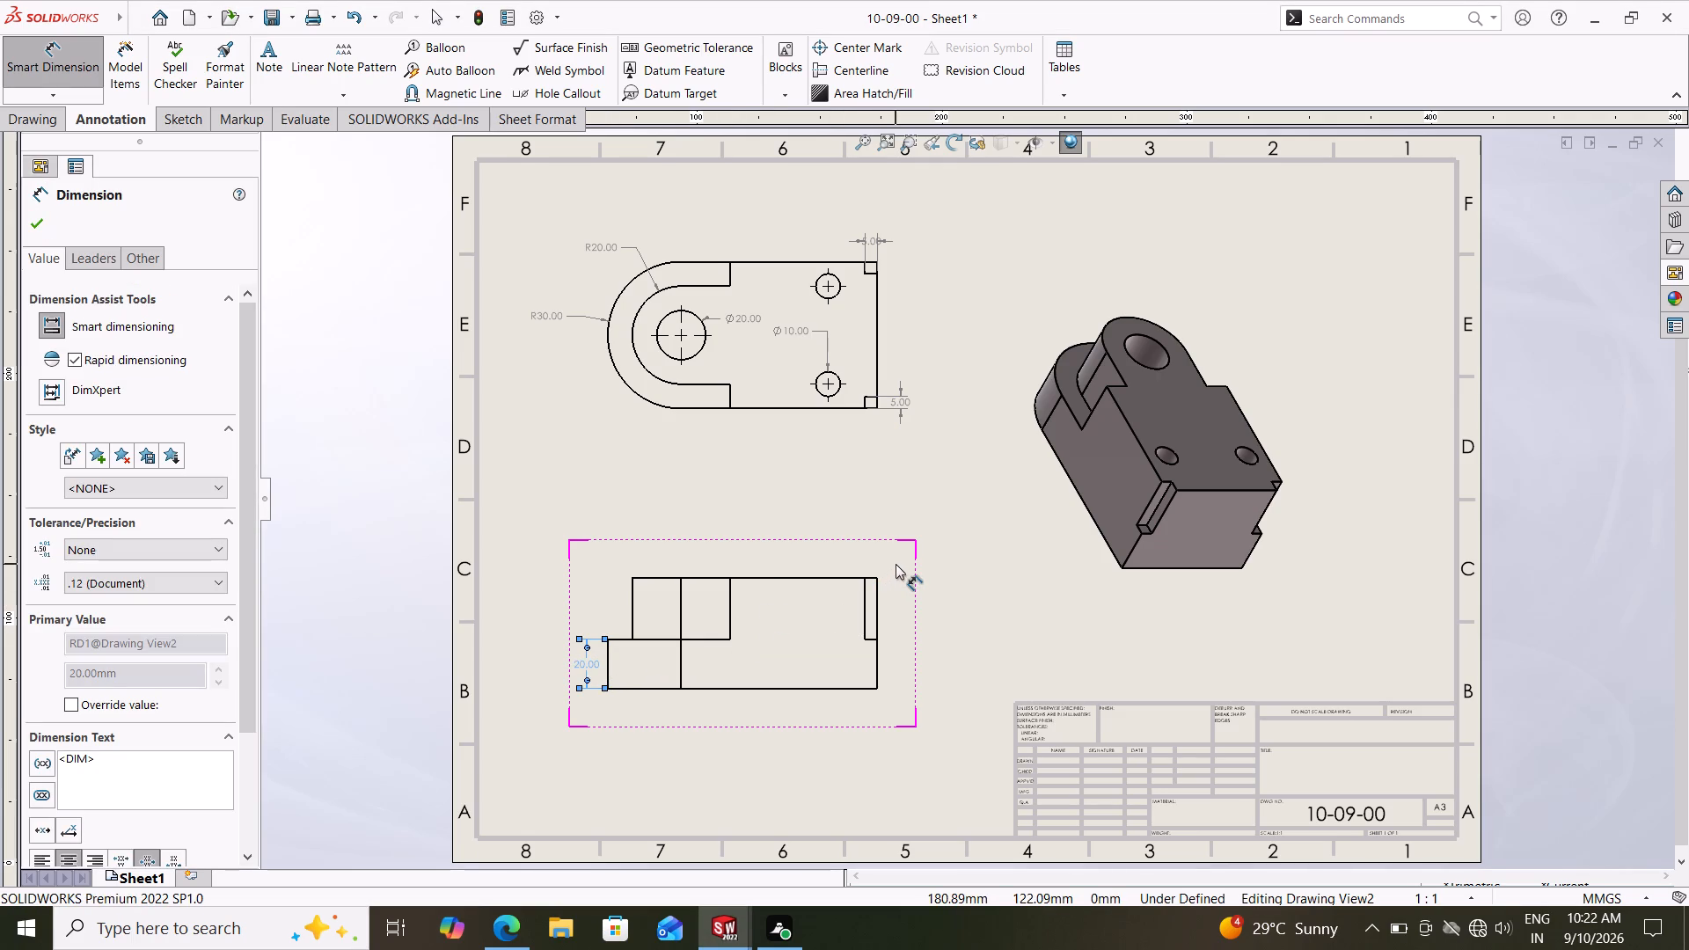
key(Escape)
key(Escape)
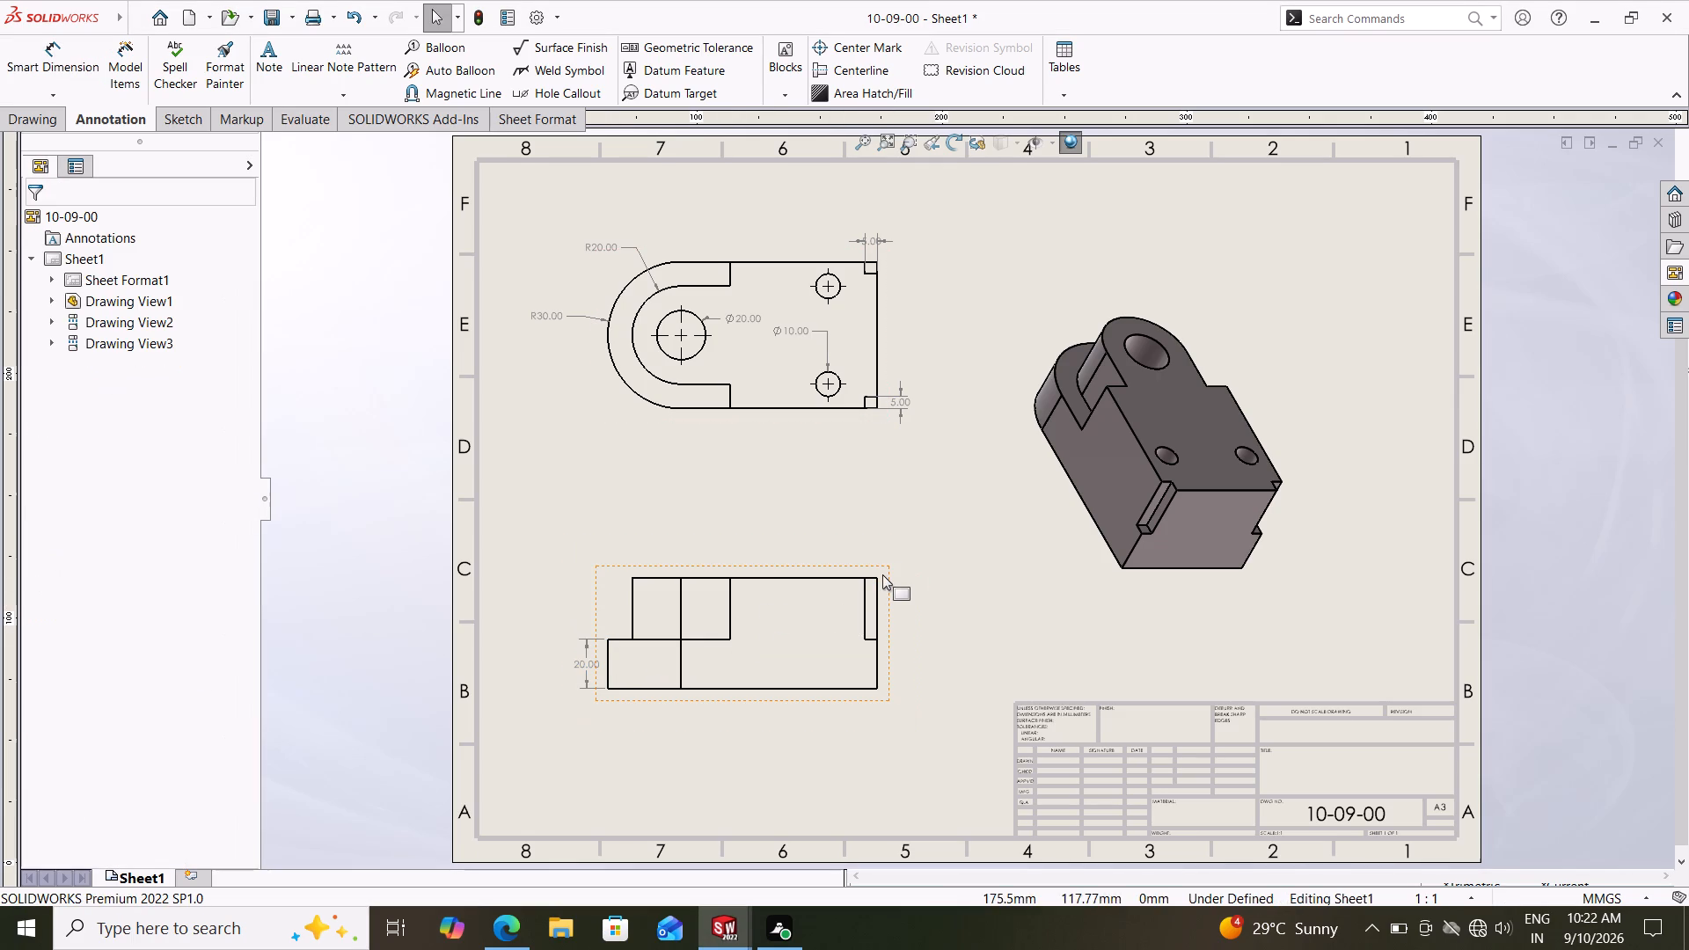
Set the projected view's display style to Hidden Lines Visible.
click(882, 574)
click(87, 555)
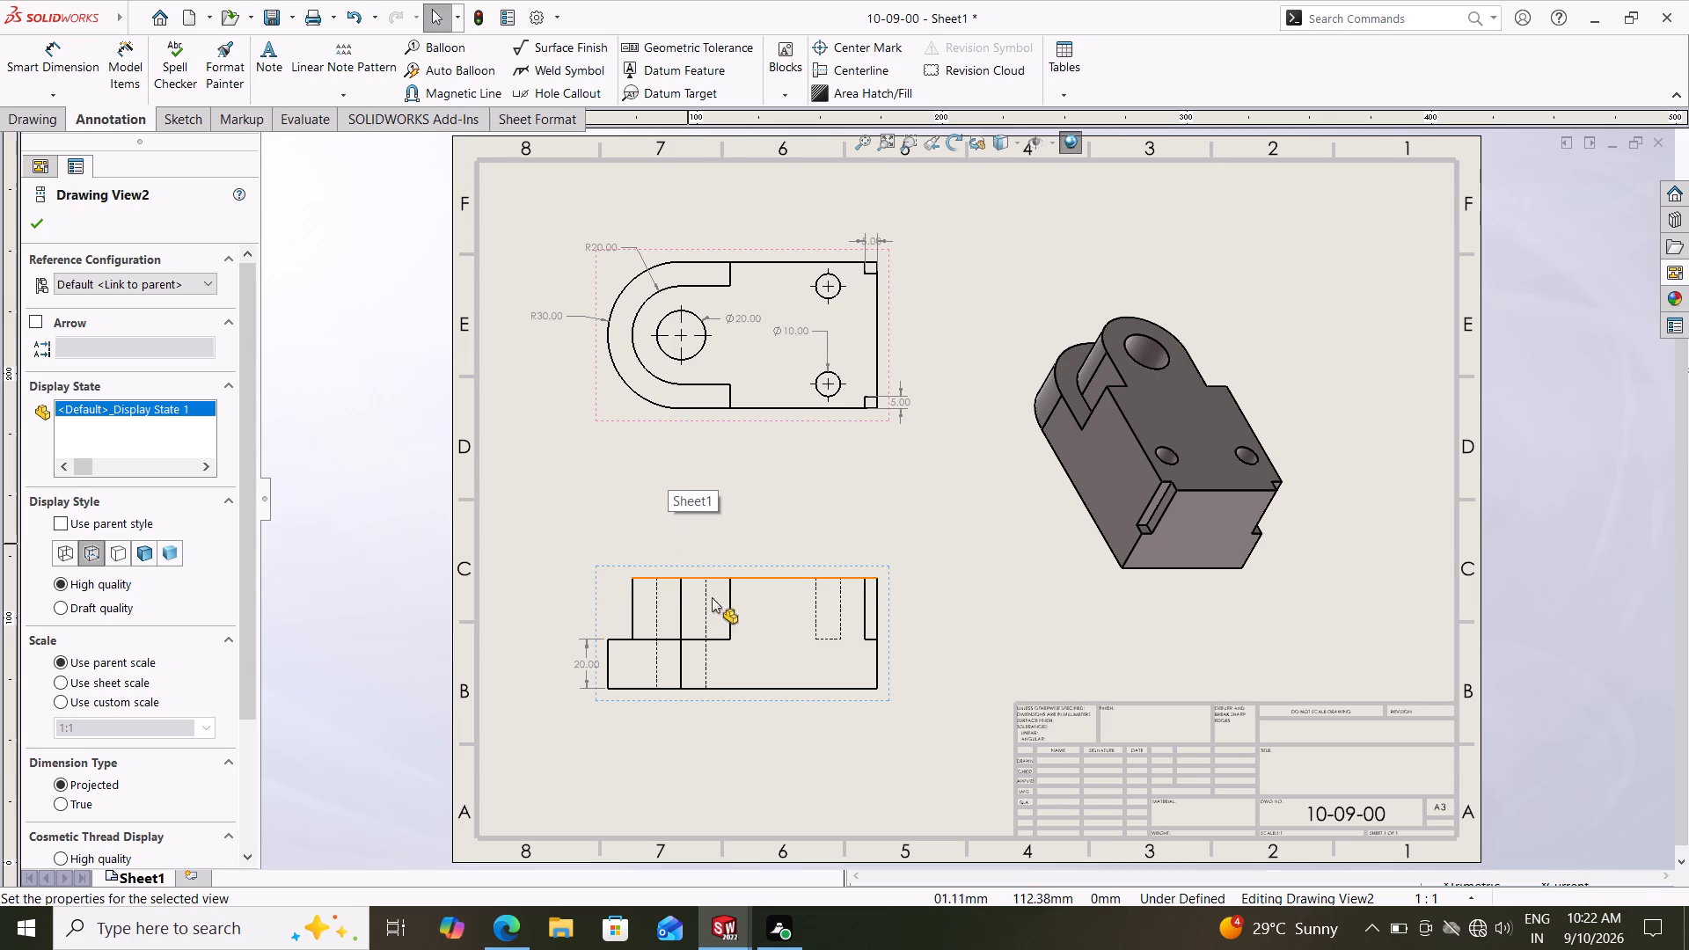
In the 10-09-00 part window, sketch on the upper face and convert the edges of the two small holes into sketch circles.
click(736, 930)
click(631, 824)
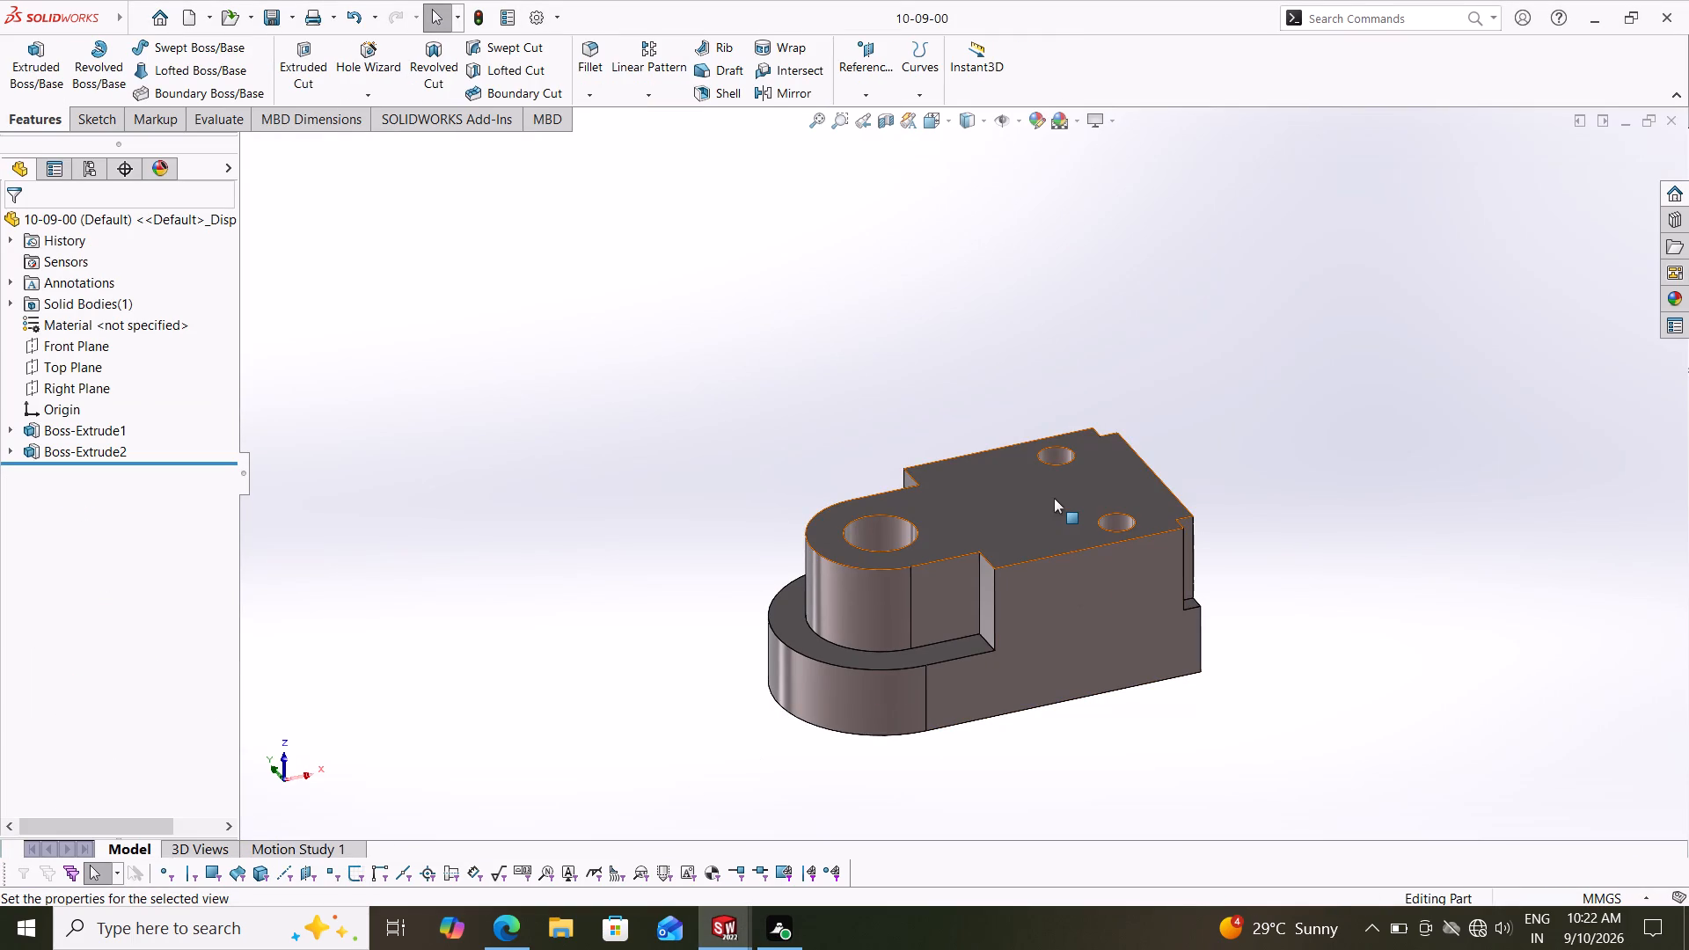
click(1054, 498)
click(1135, 448)
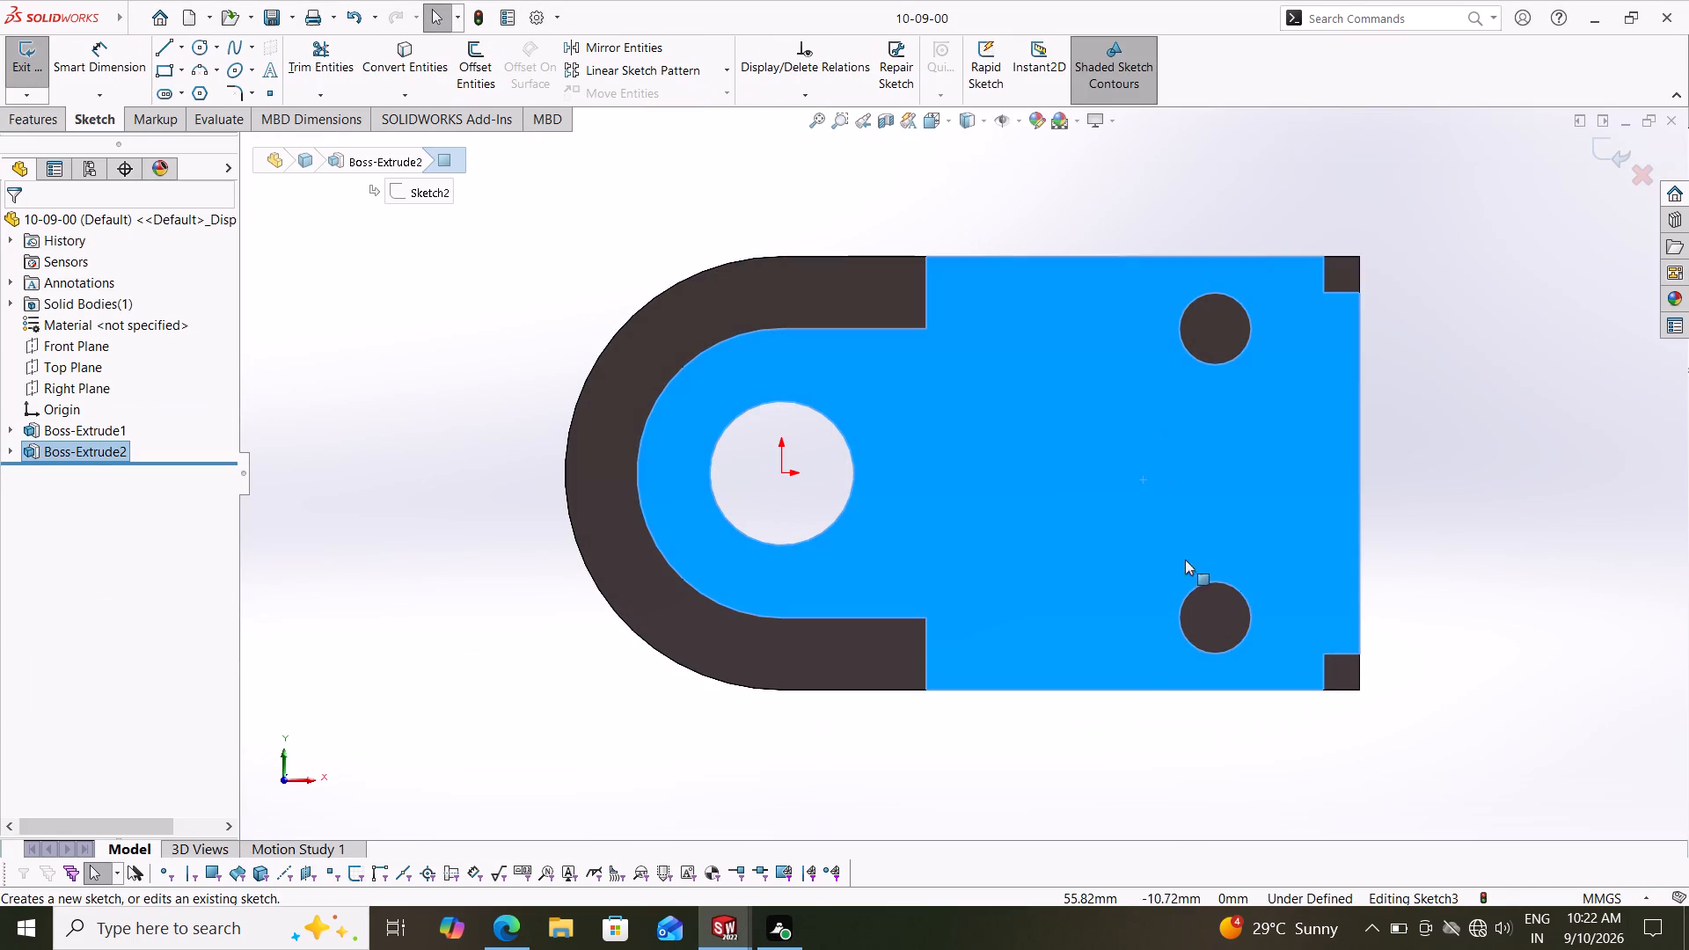
key(Escape)
key(Escape)
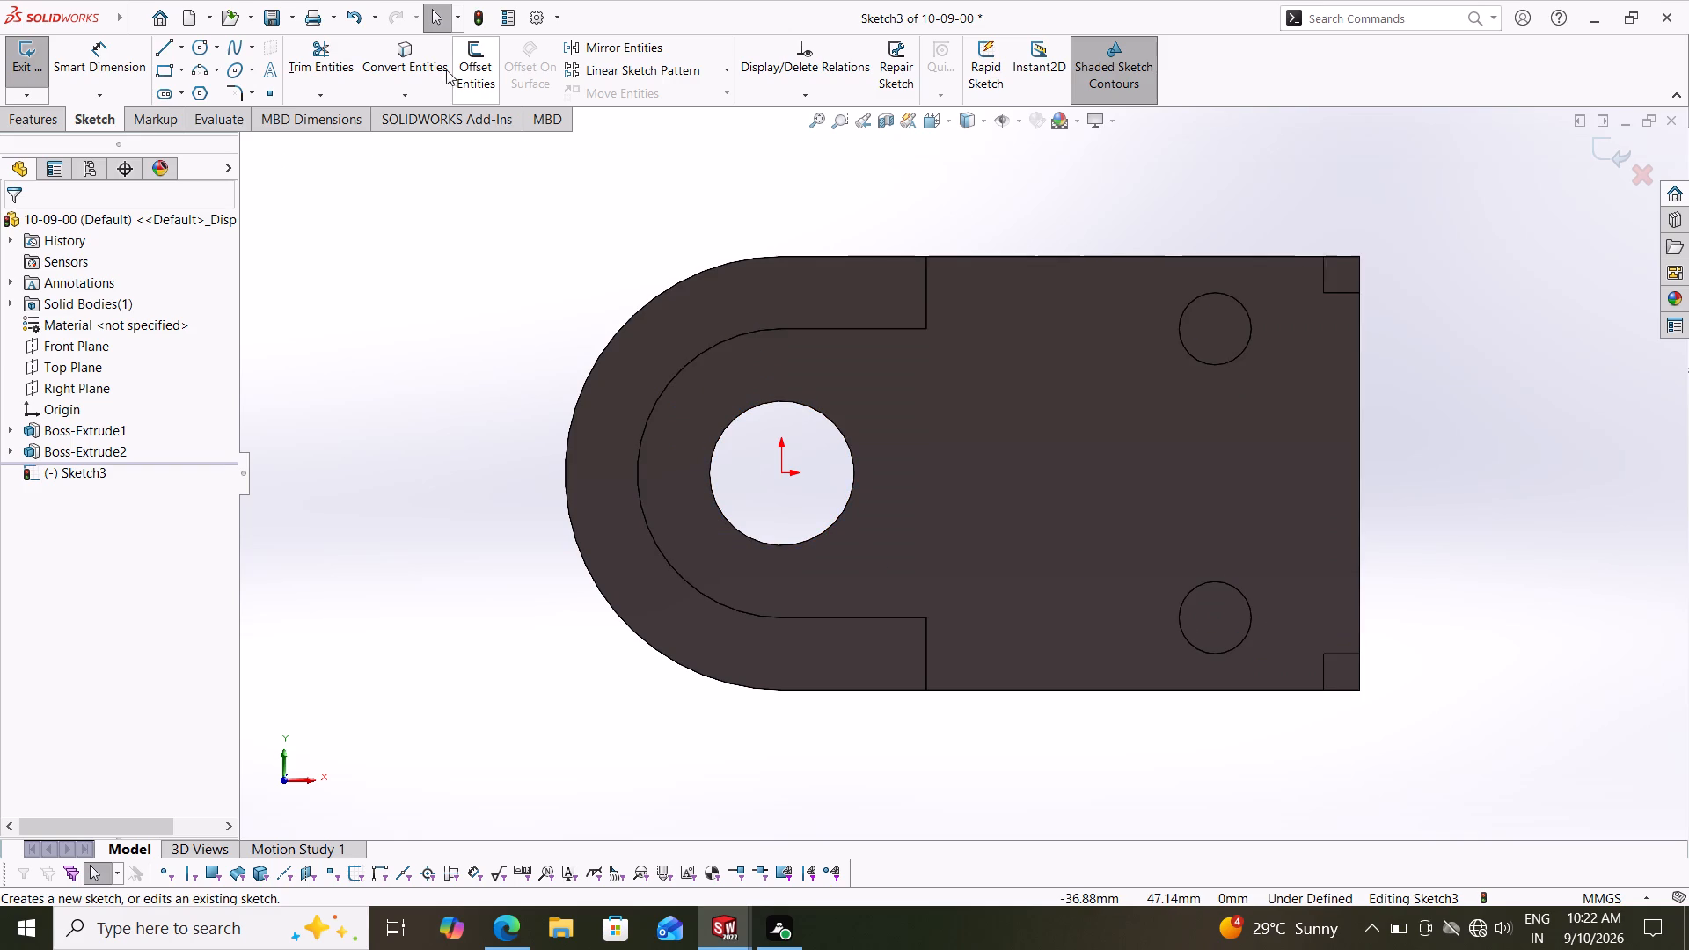
click(408, 62)
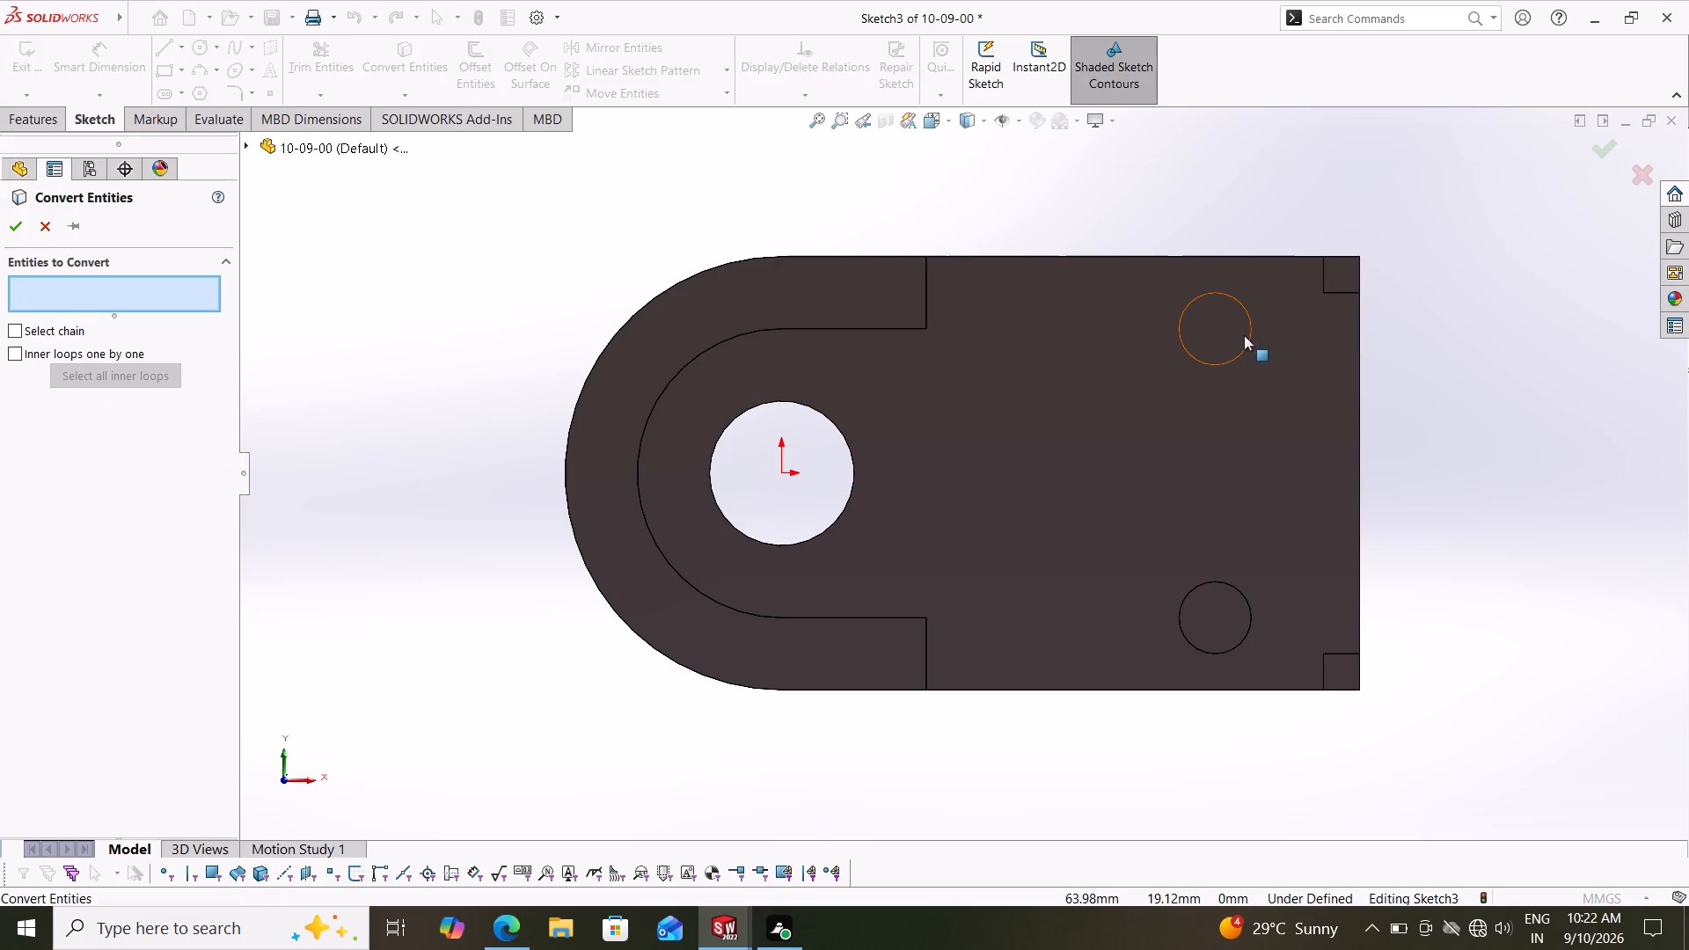
click(1250, 346)
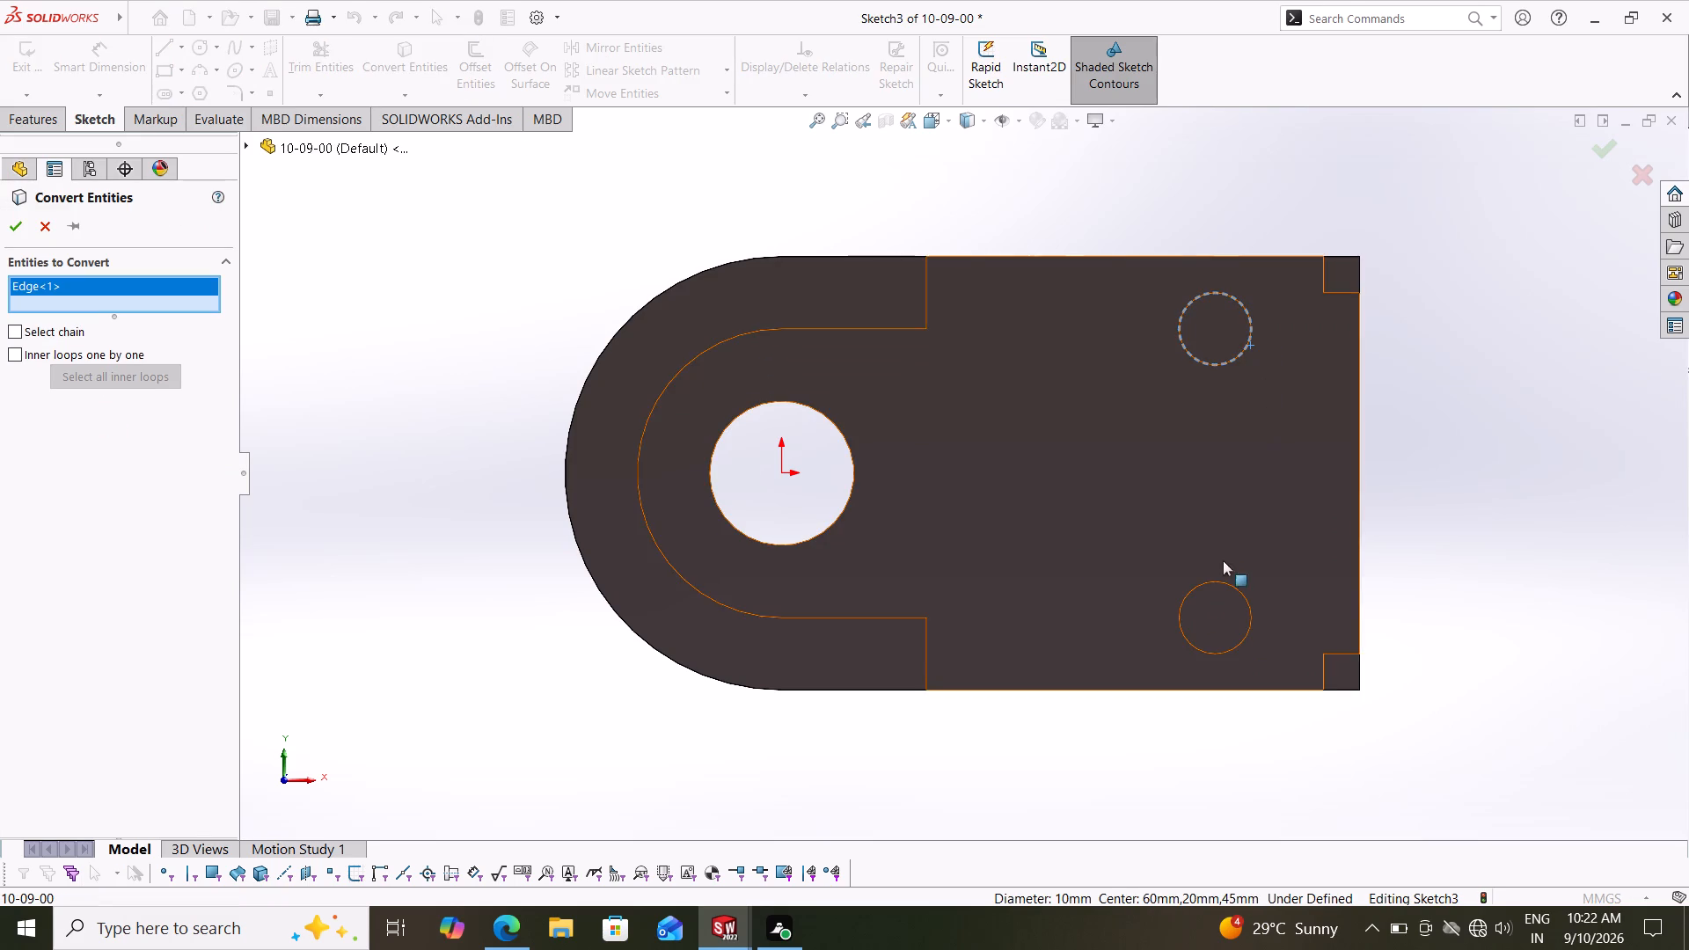
click(1248, 621)
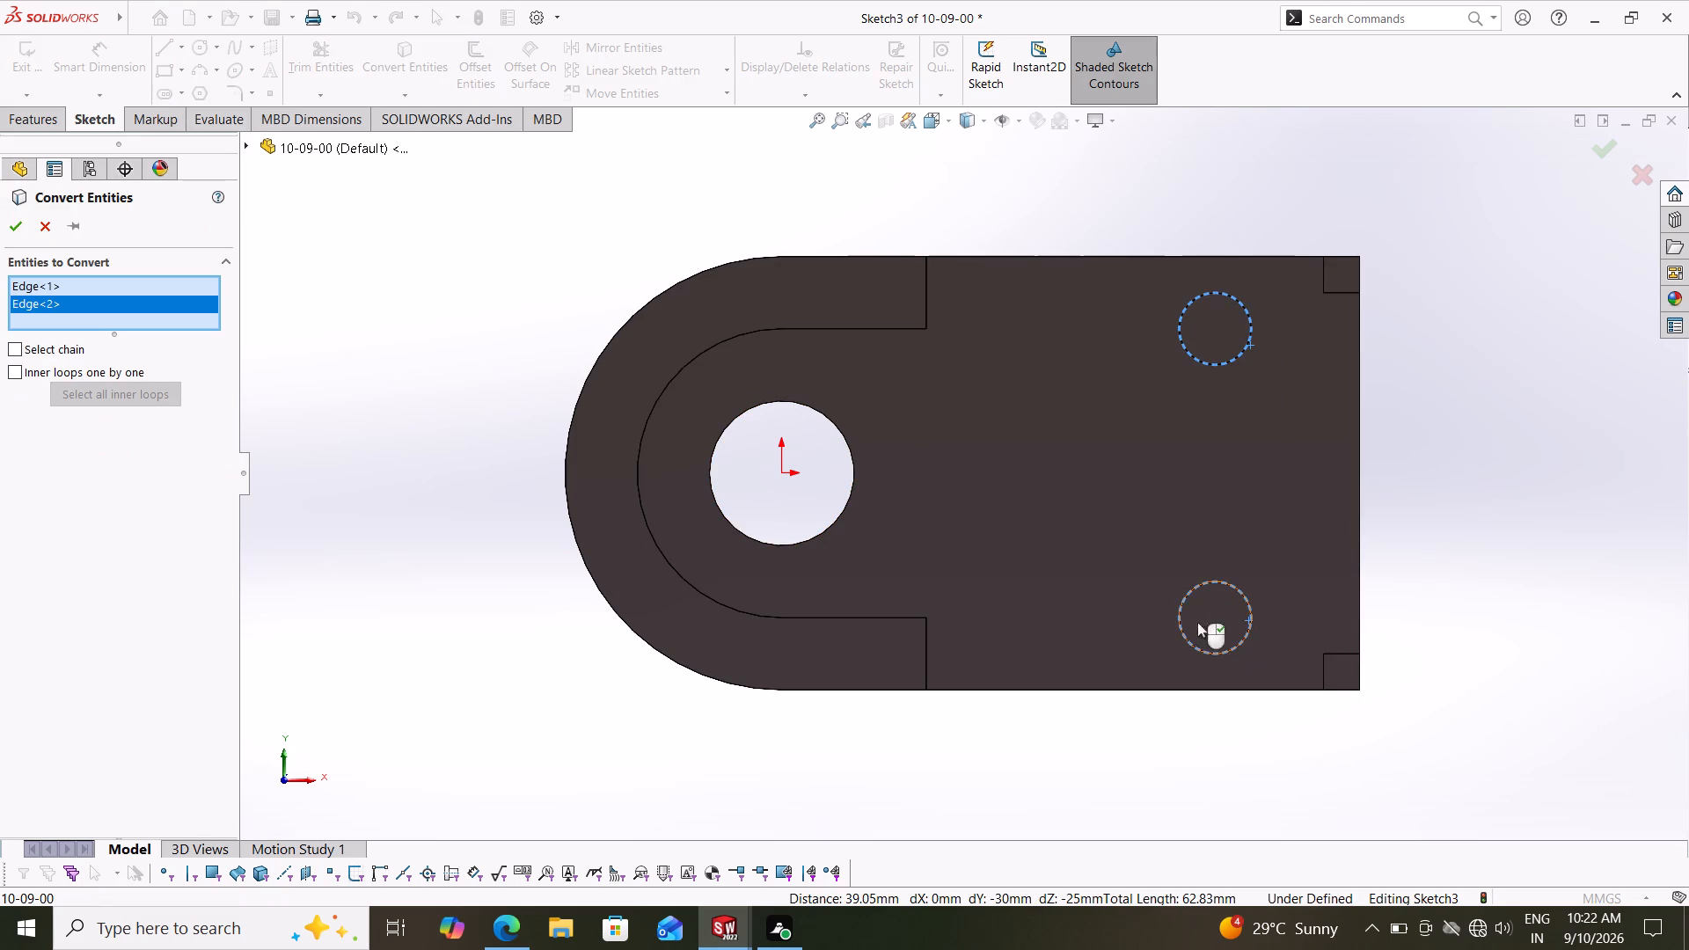
click(22, 224)
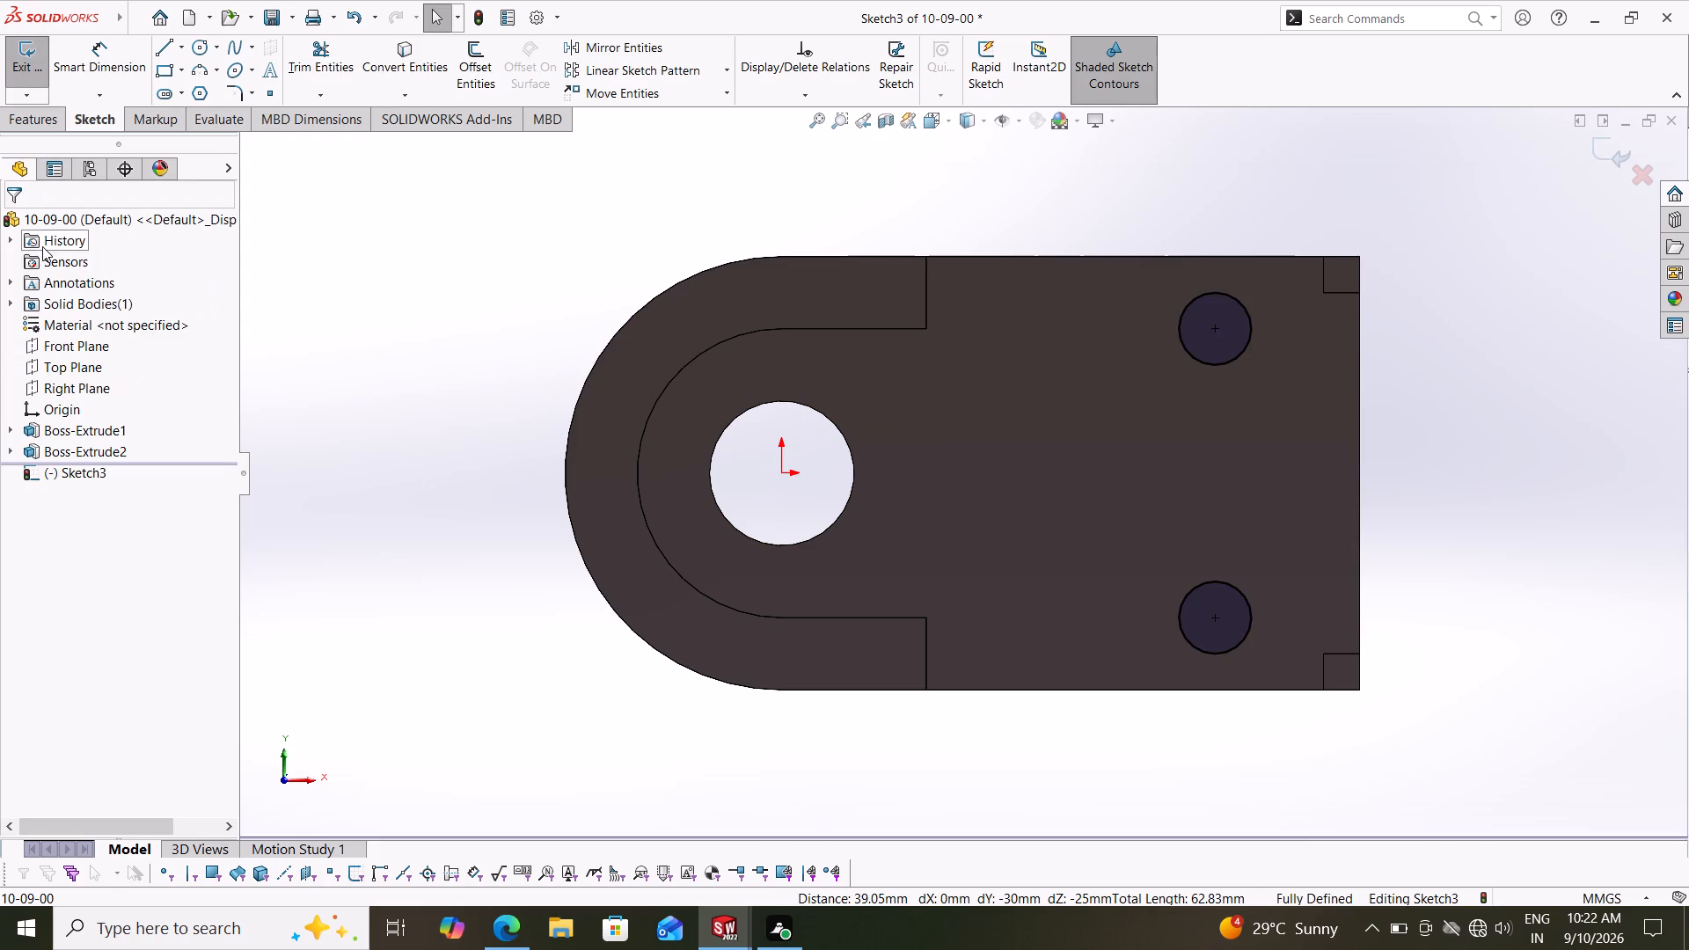
Extrude-cut the two small hole circles with the end condition Through All.
click(15, 119)
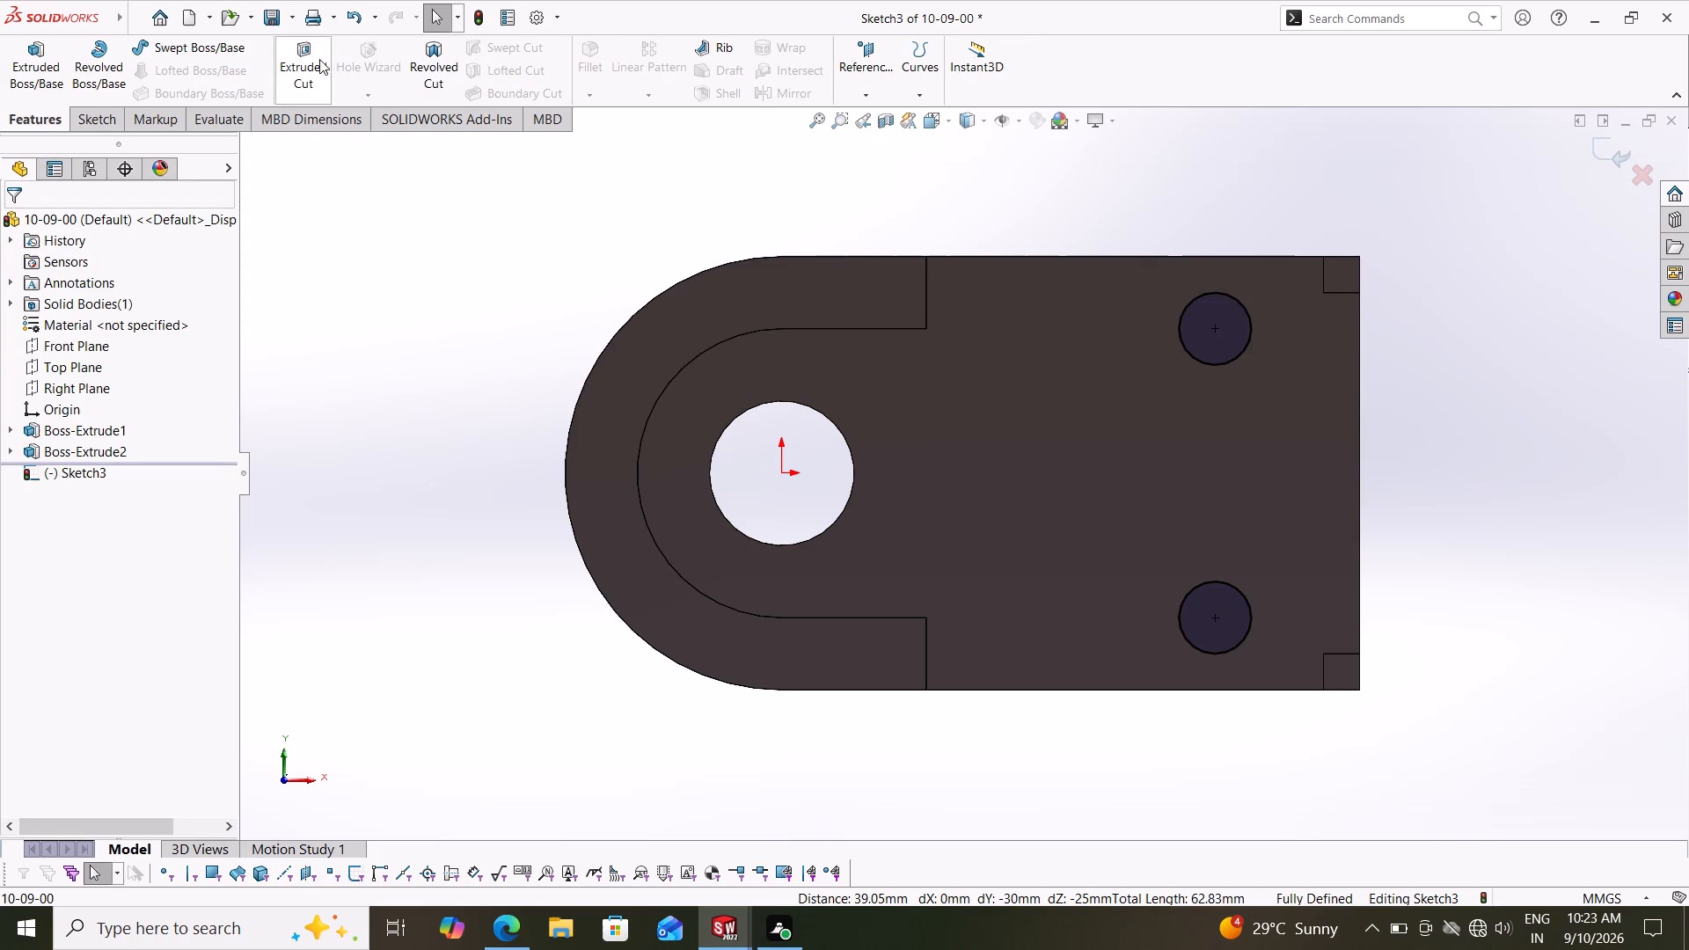
click(303, 51)
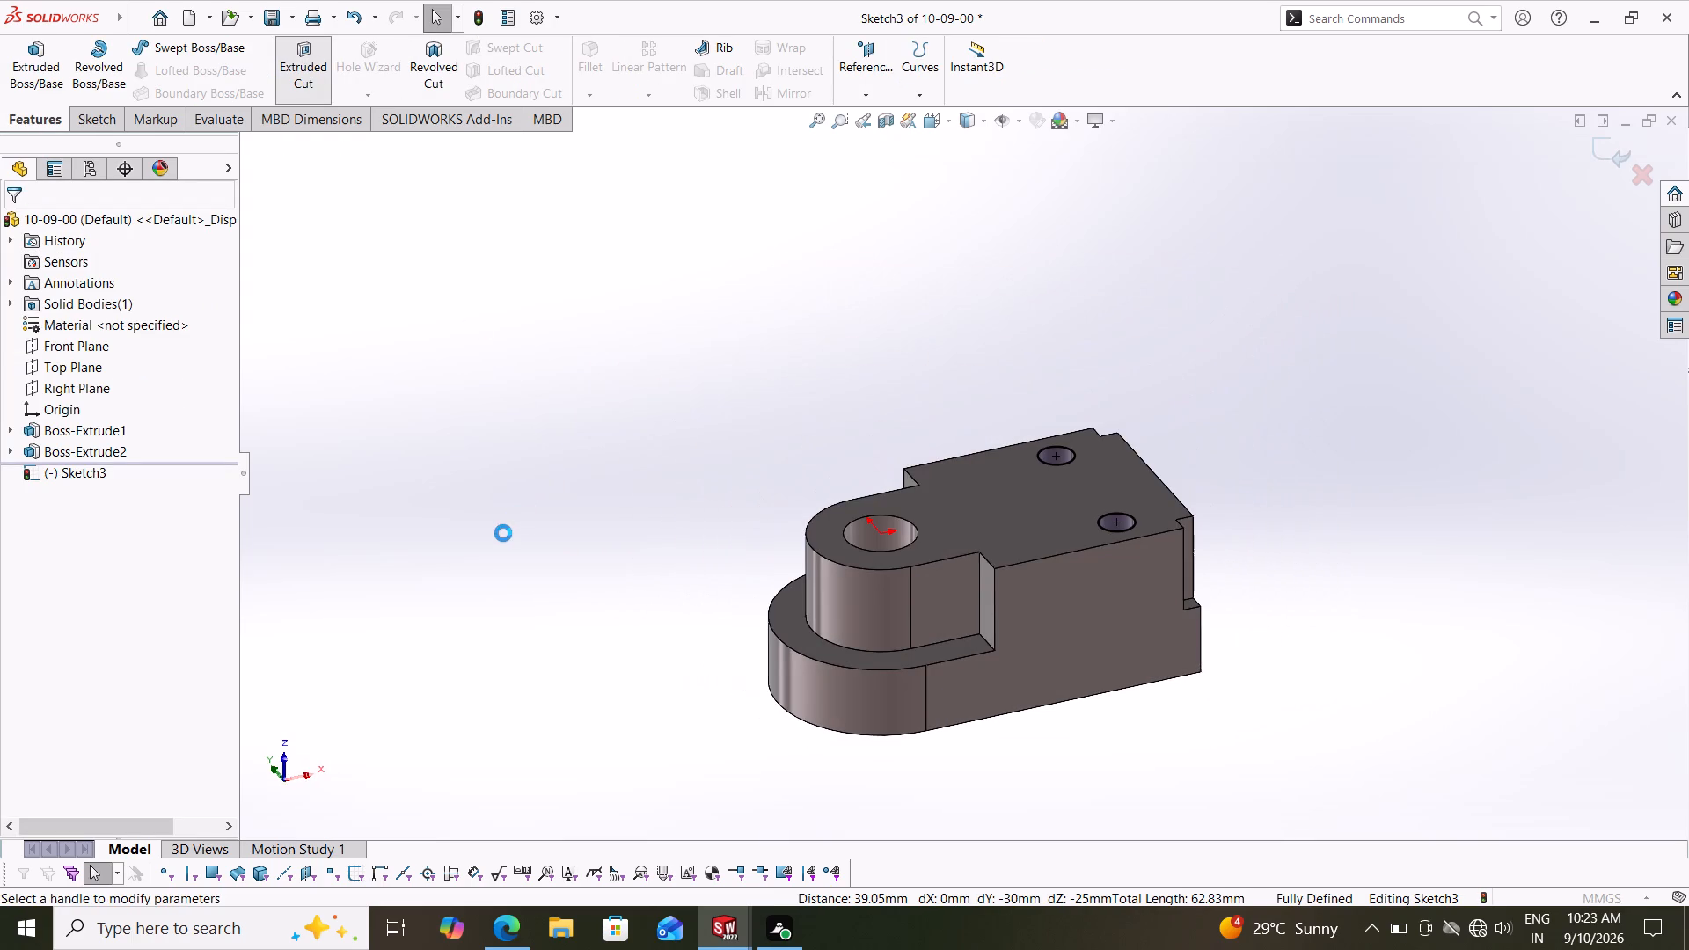
click(91, 351)
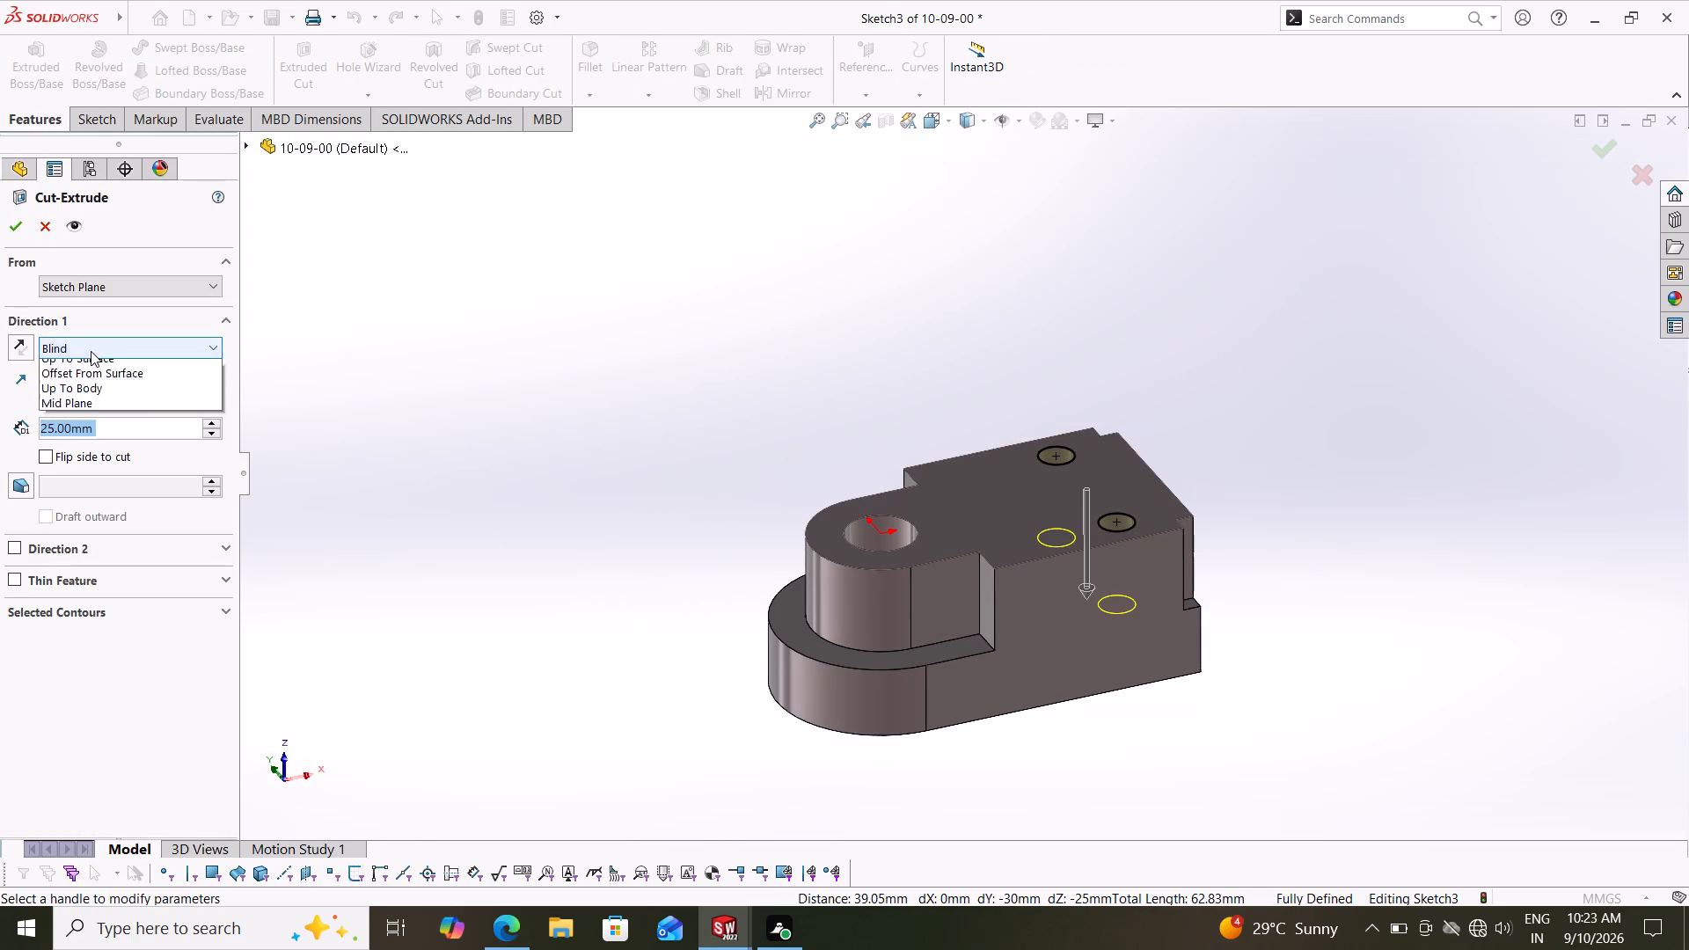
click(107, 386)
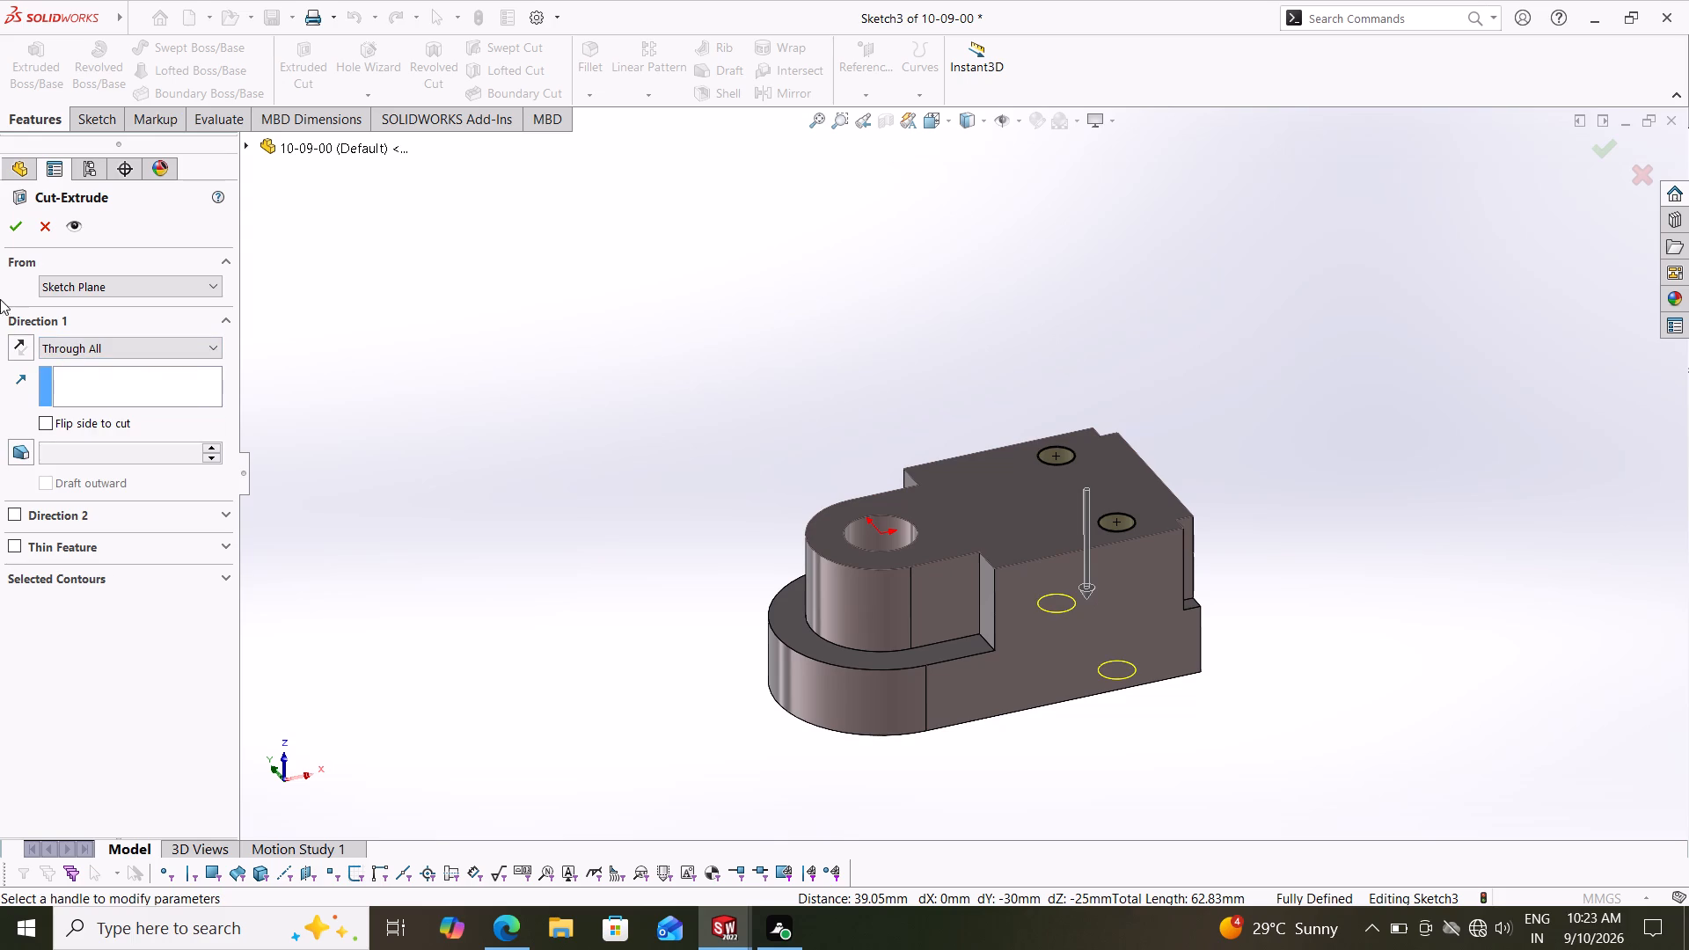
click(8, 223)
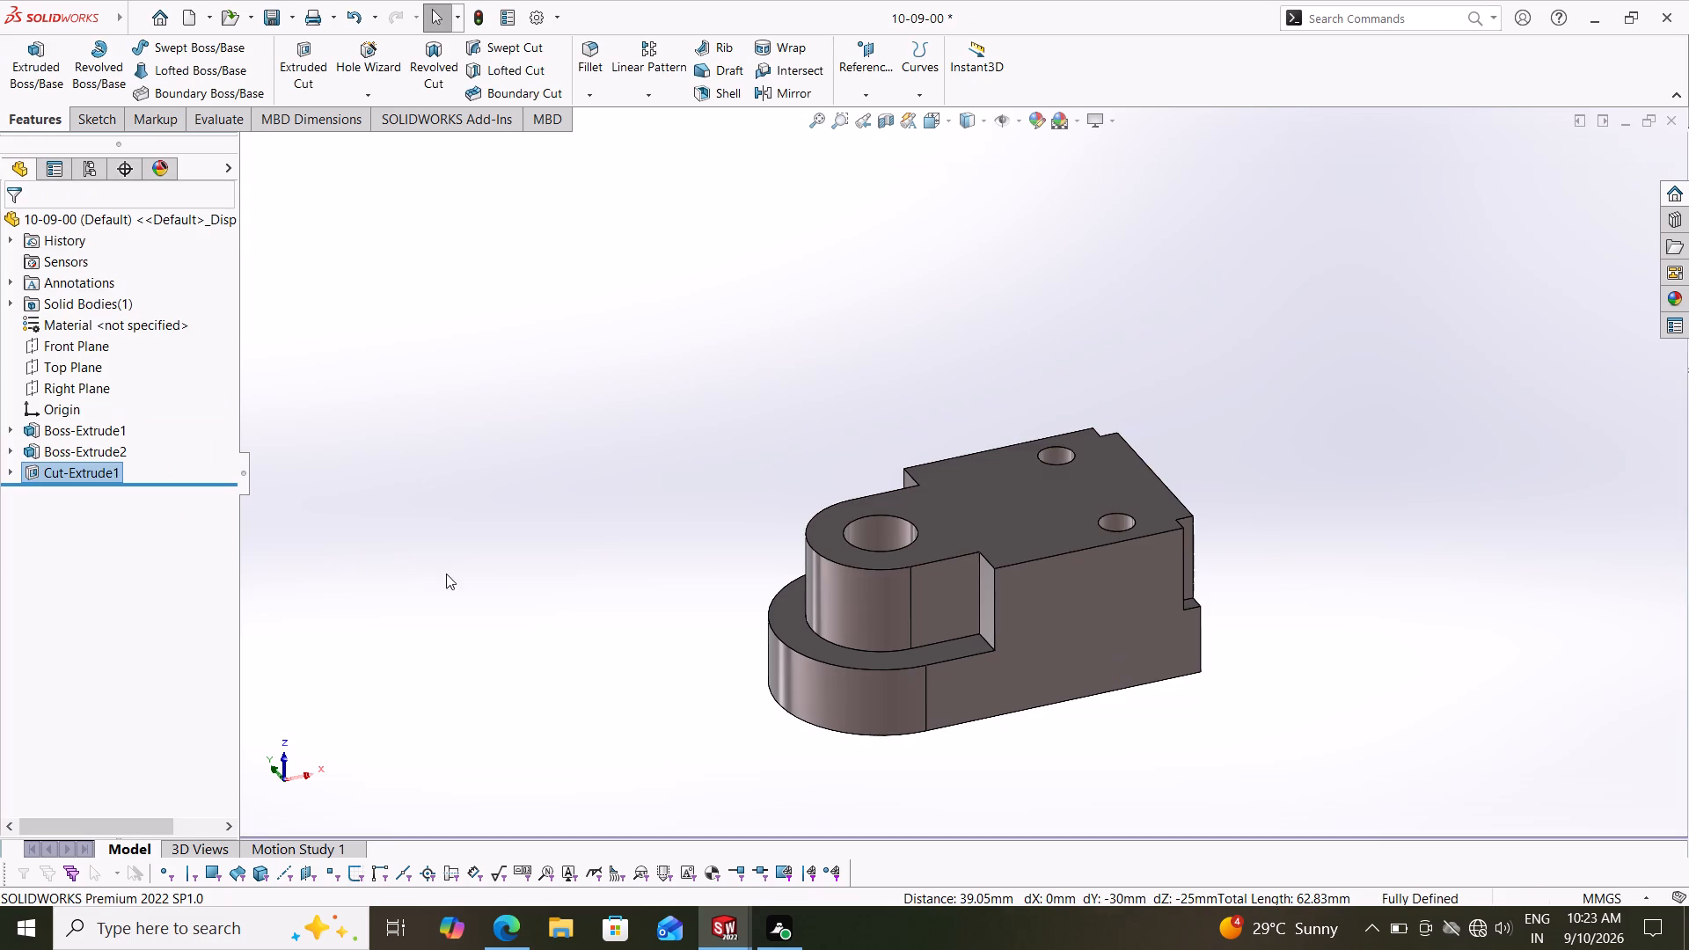
Save the modified 10-09-00 part.
middle_drag(469, 582, 454, 515)
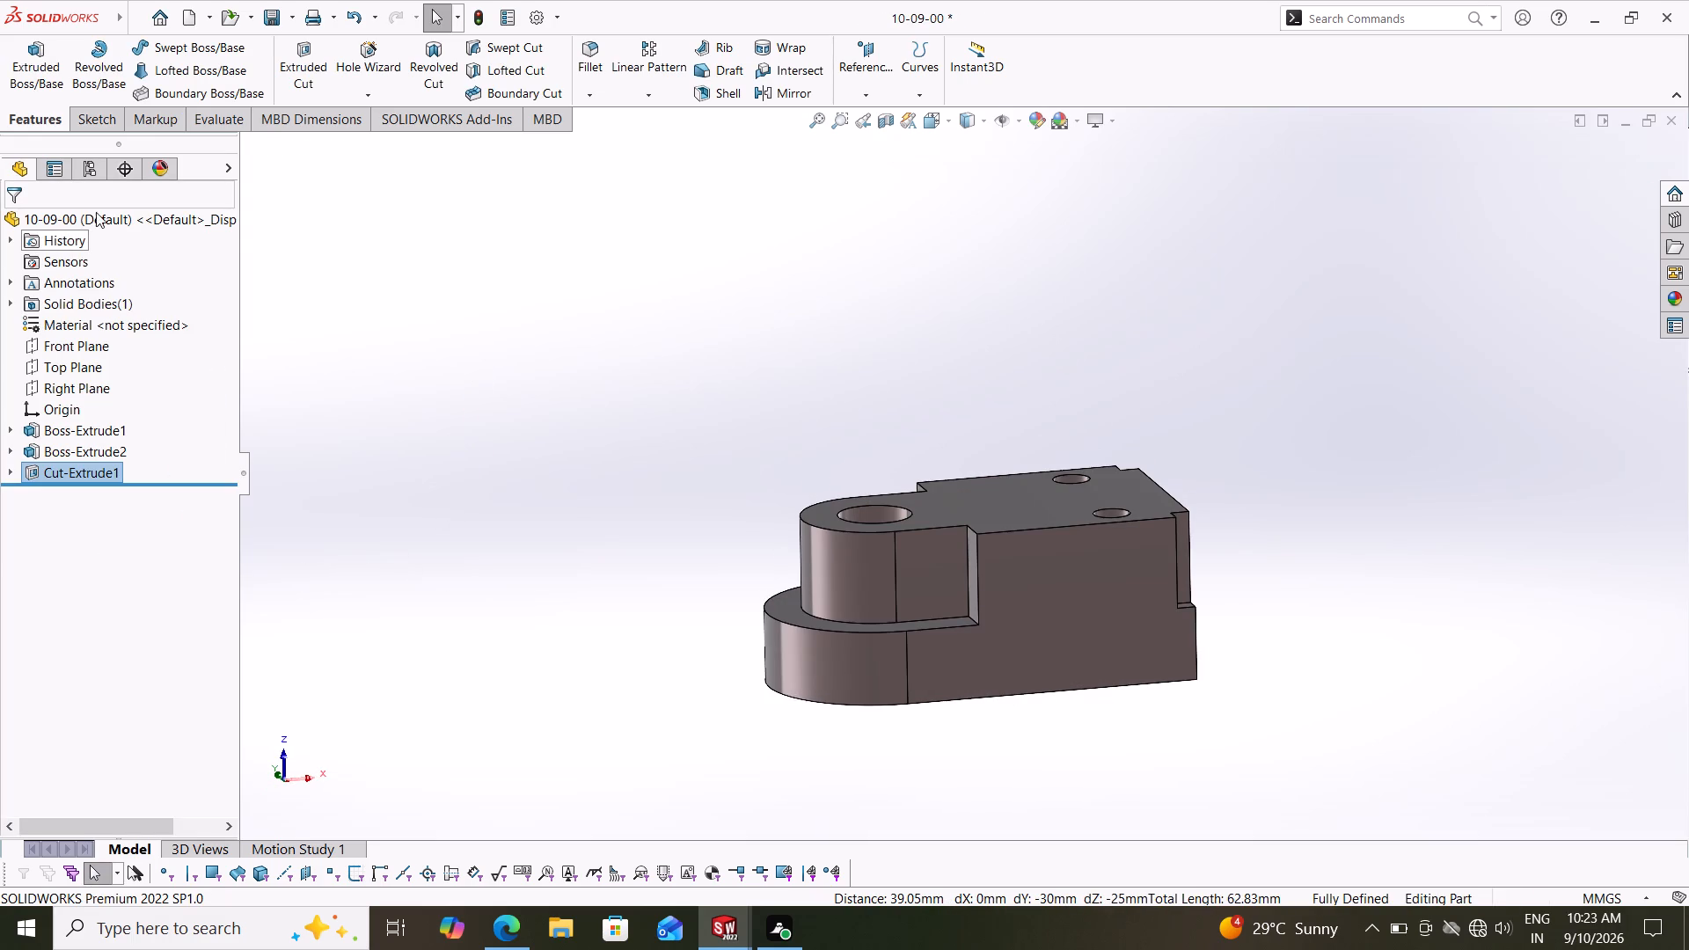
click(297, 6)
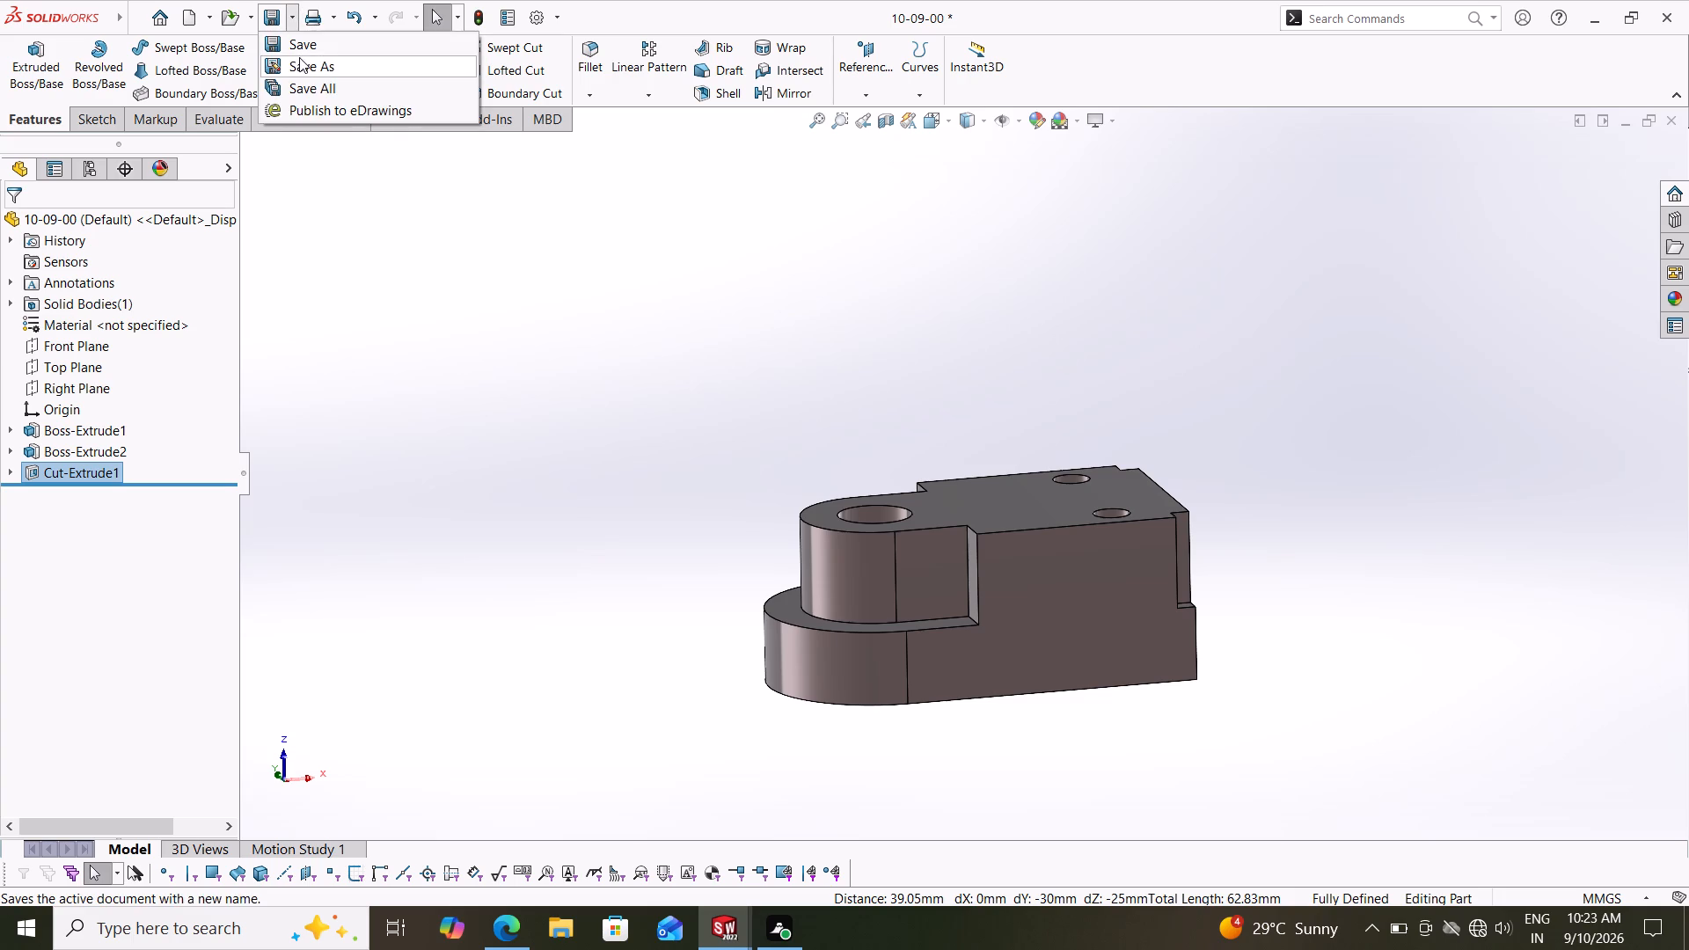
click(311, 47)
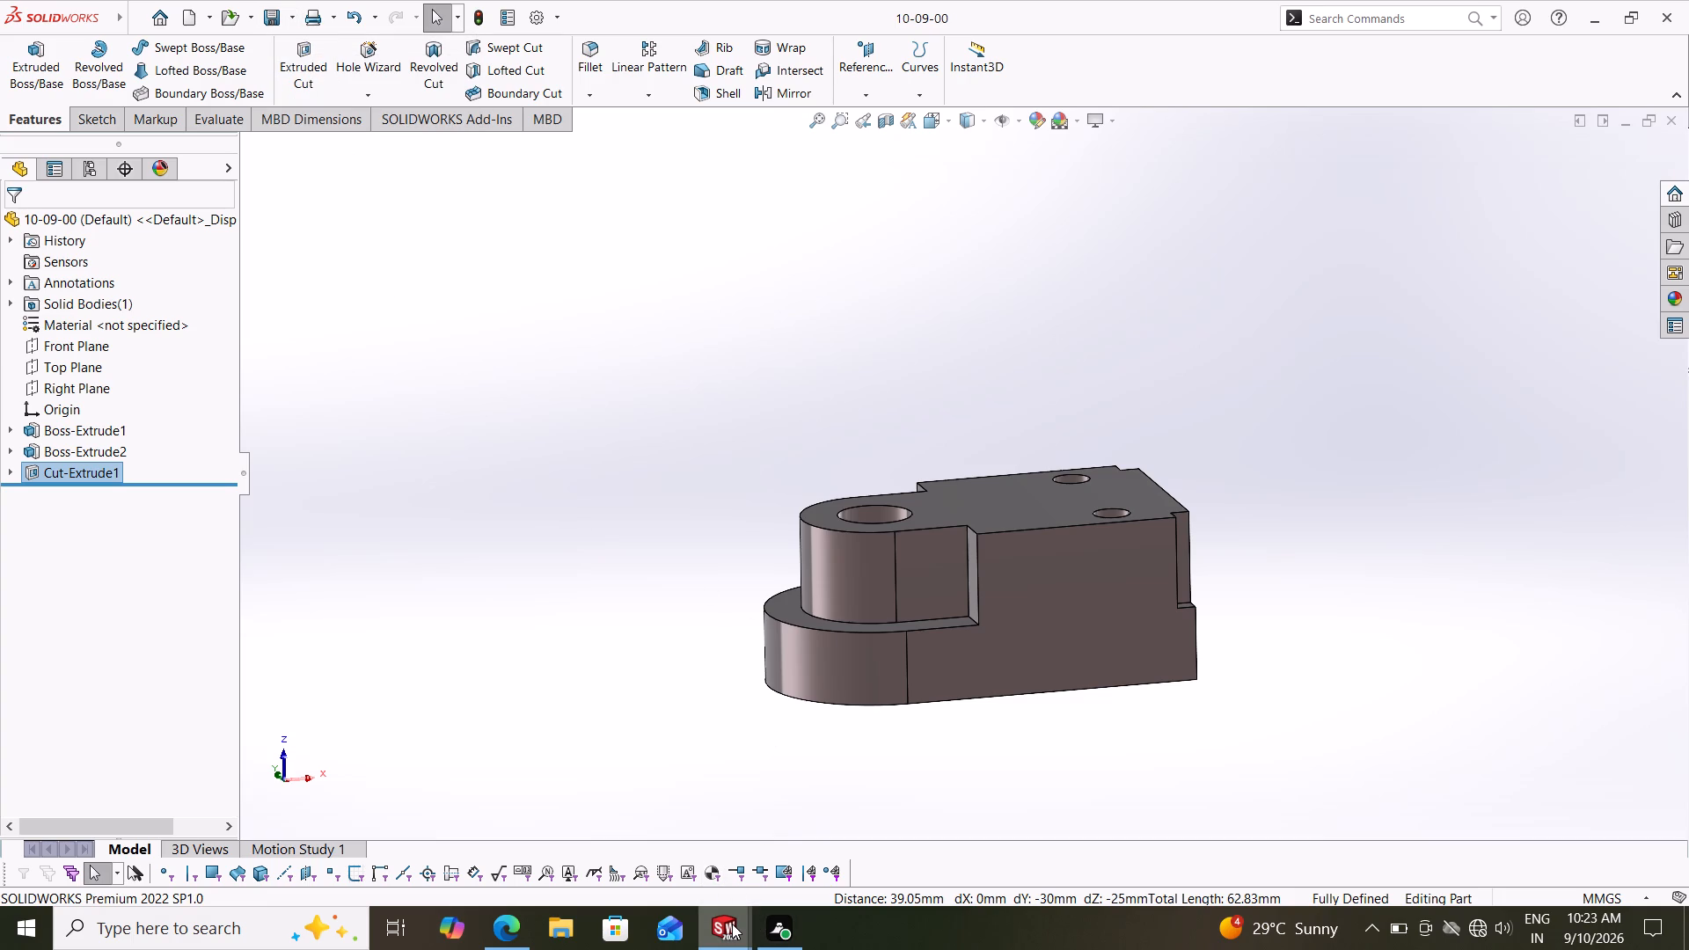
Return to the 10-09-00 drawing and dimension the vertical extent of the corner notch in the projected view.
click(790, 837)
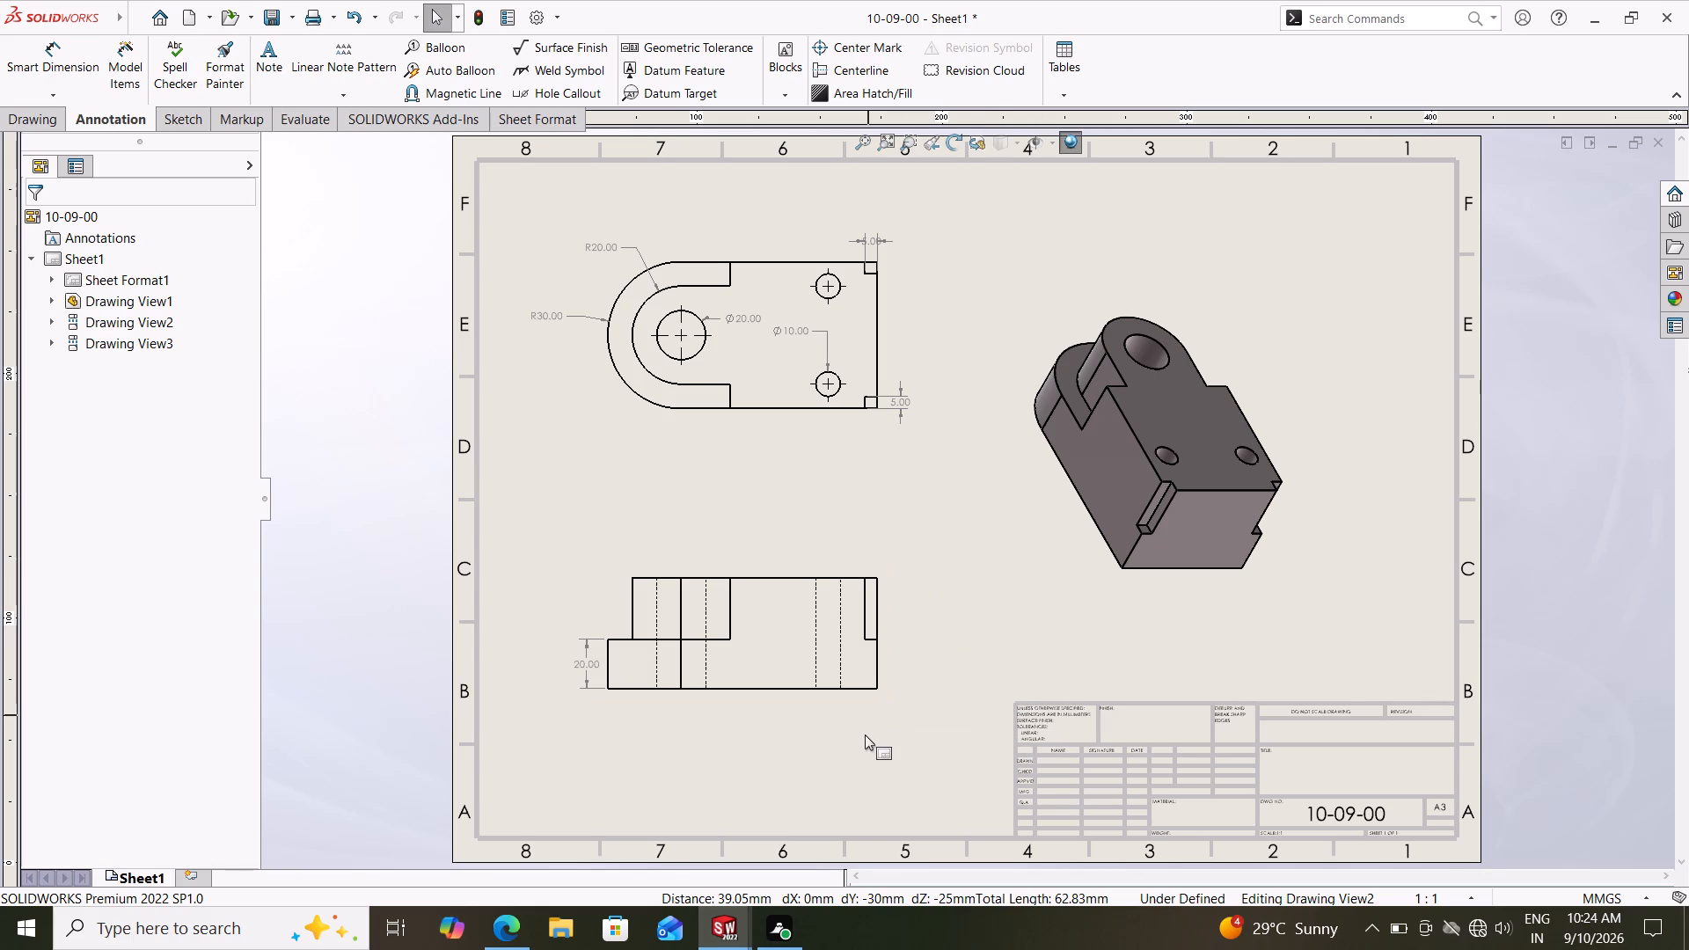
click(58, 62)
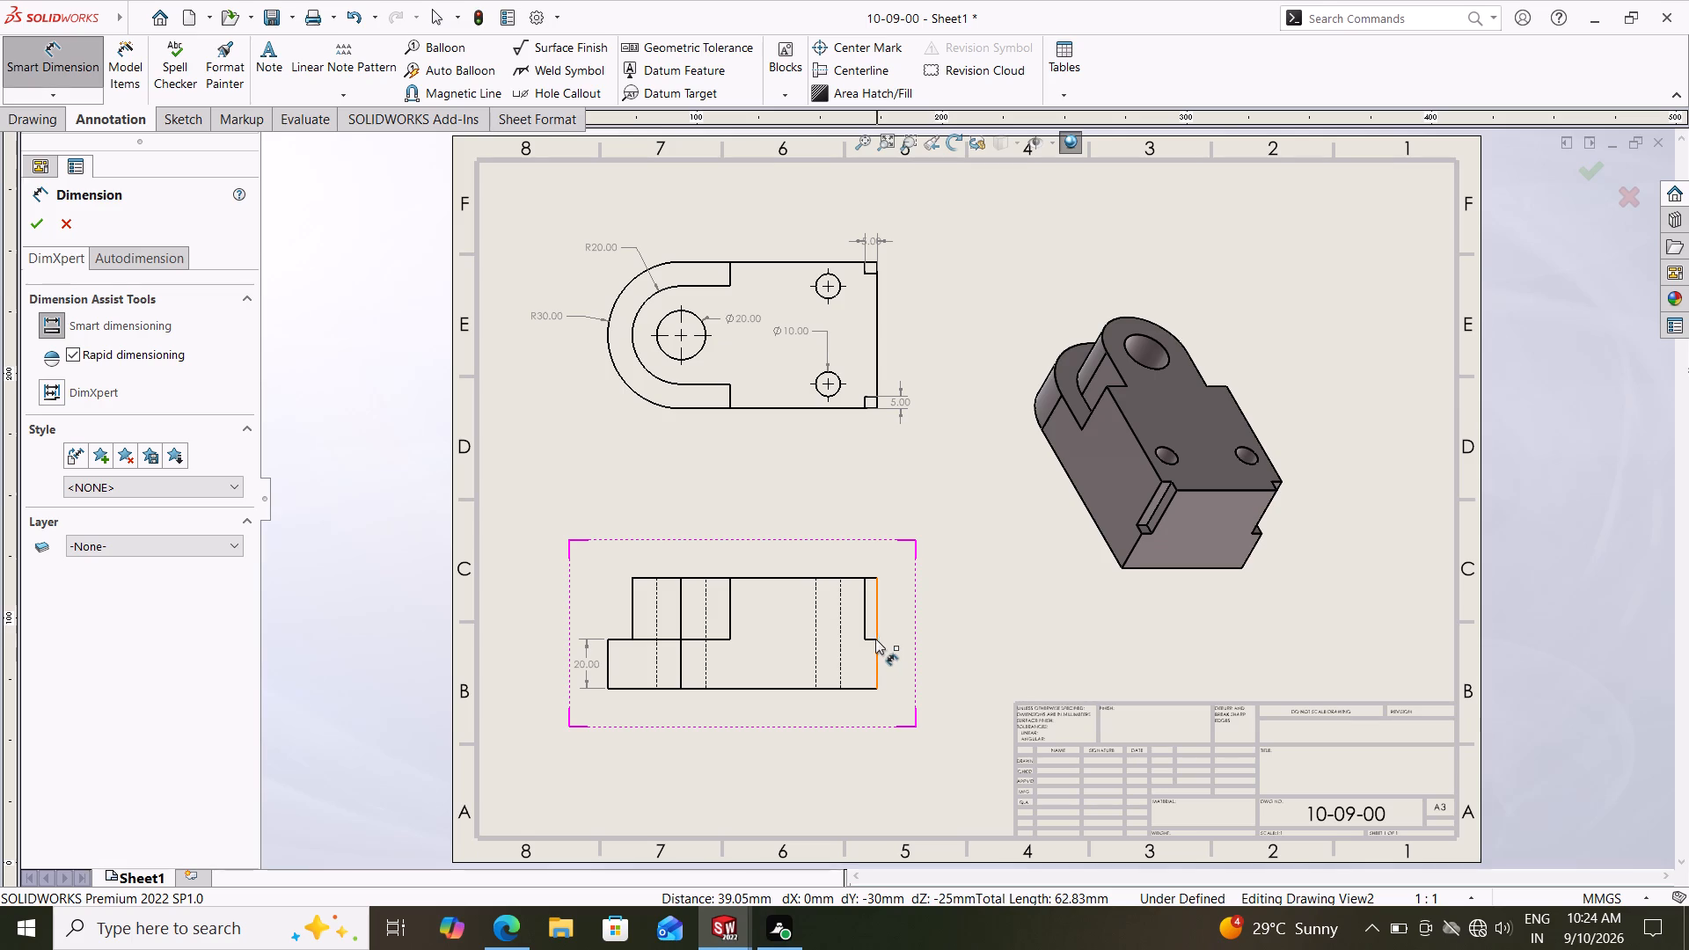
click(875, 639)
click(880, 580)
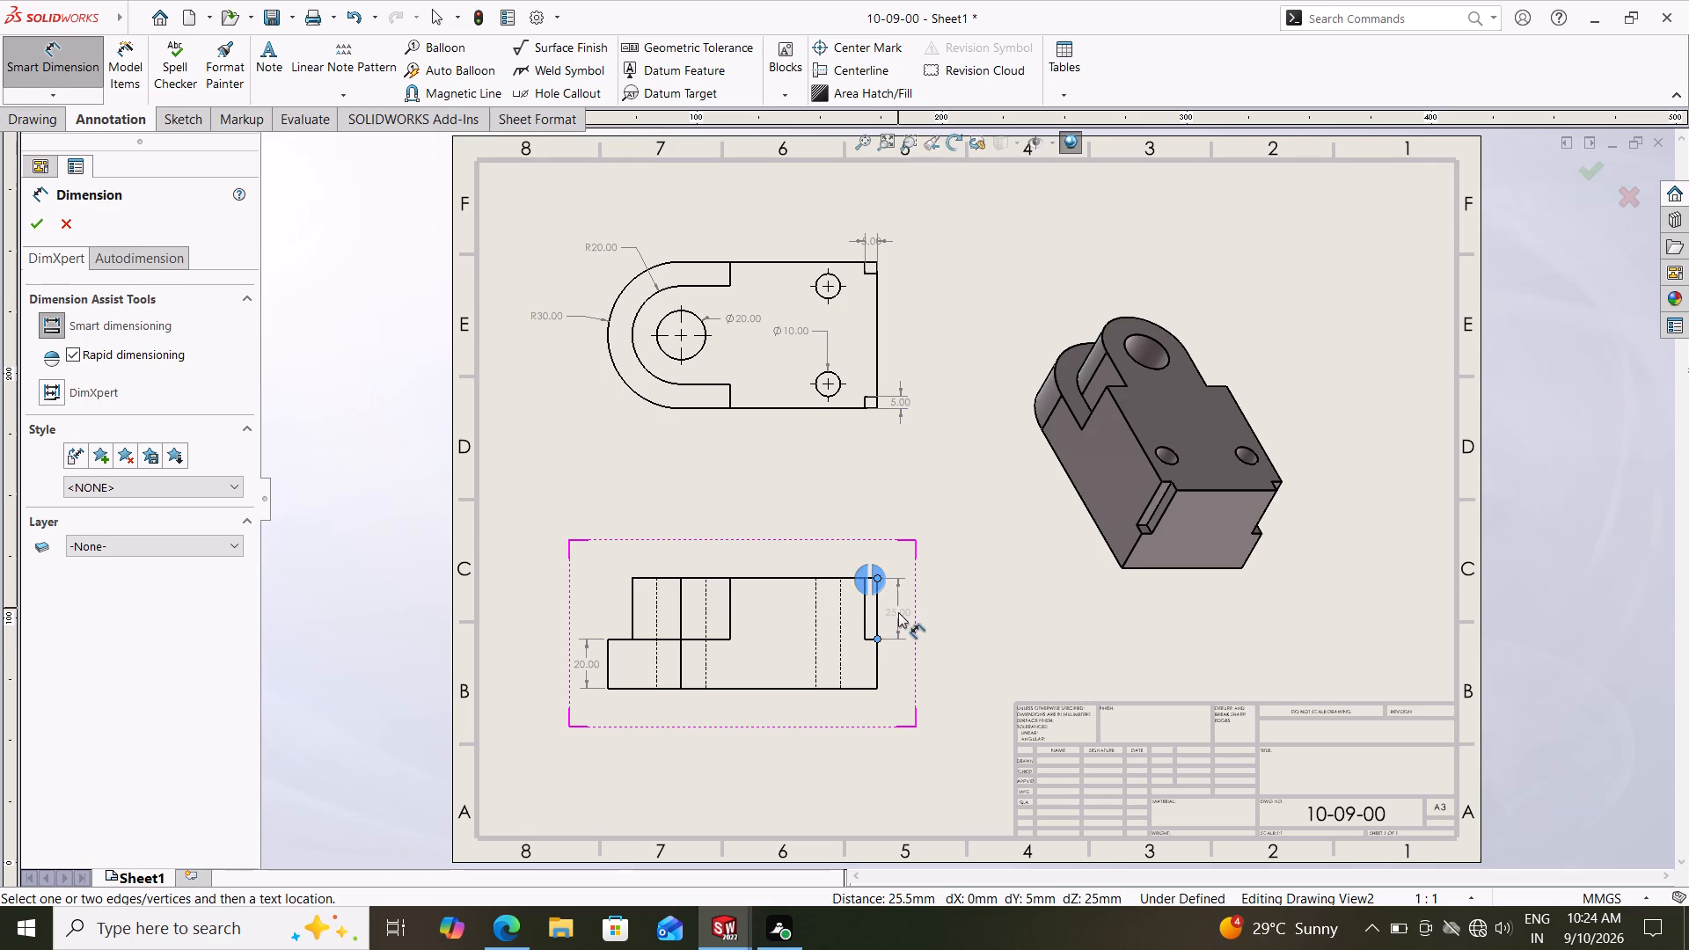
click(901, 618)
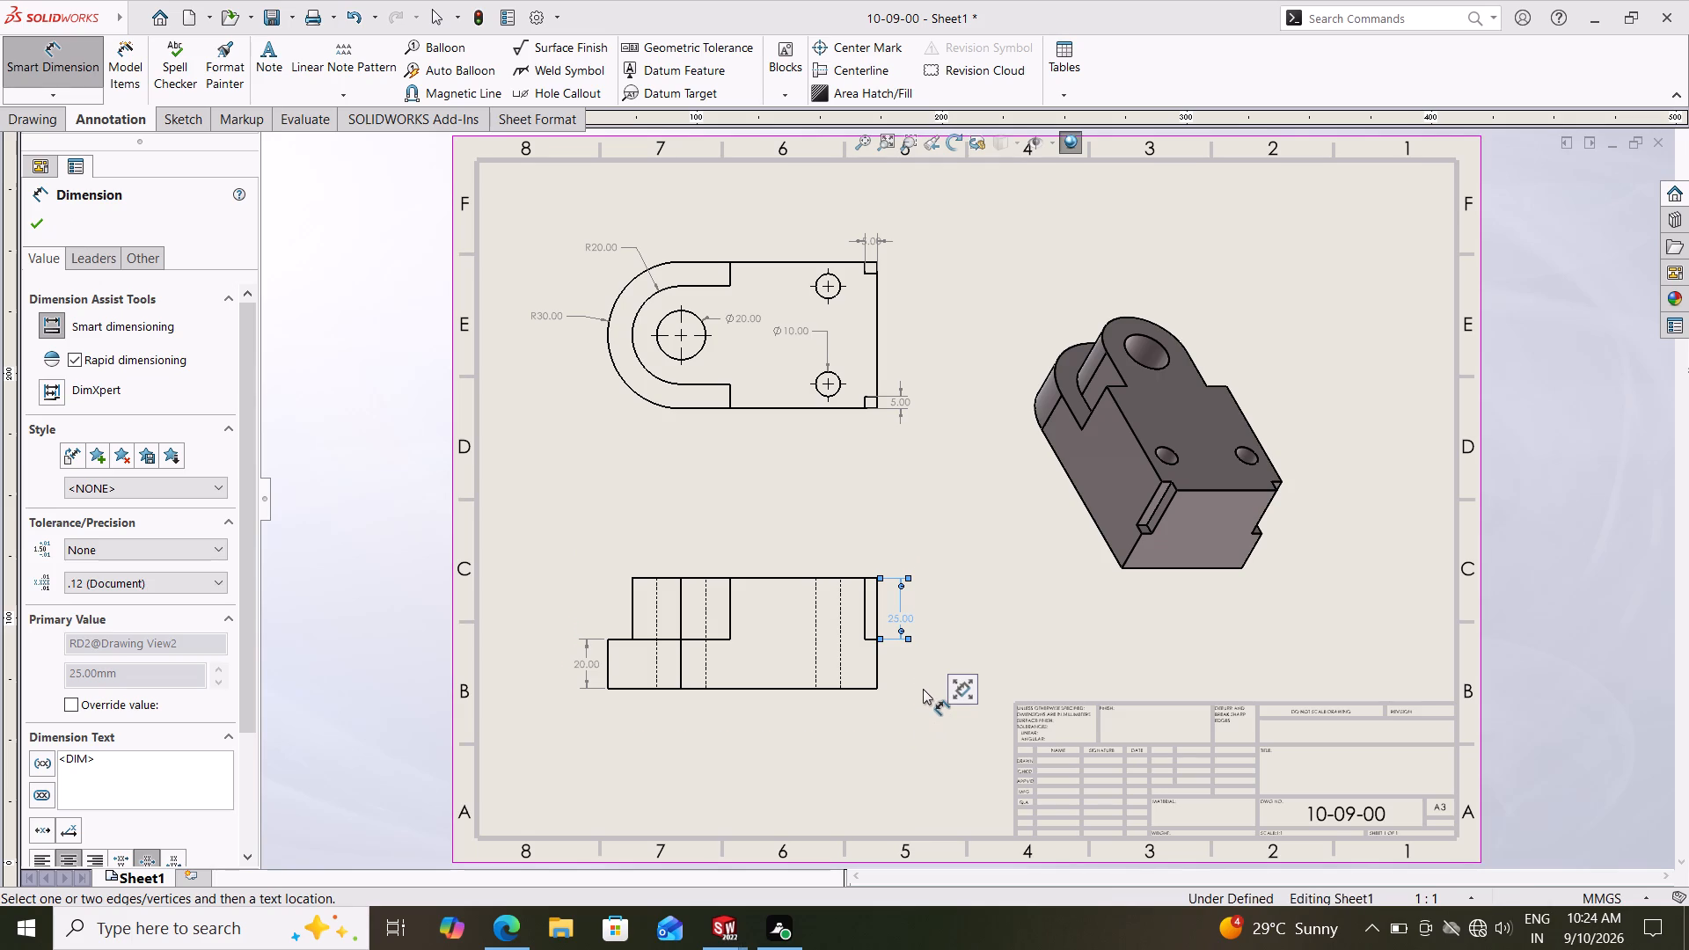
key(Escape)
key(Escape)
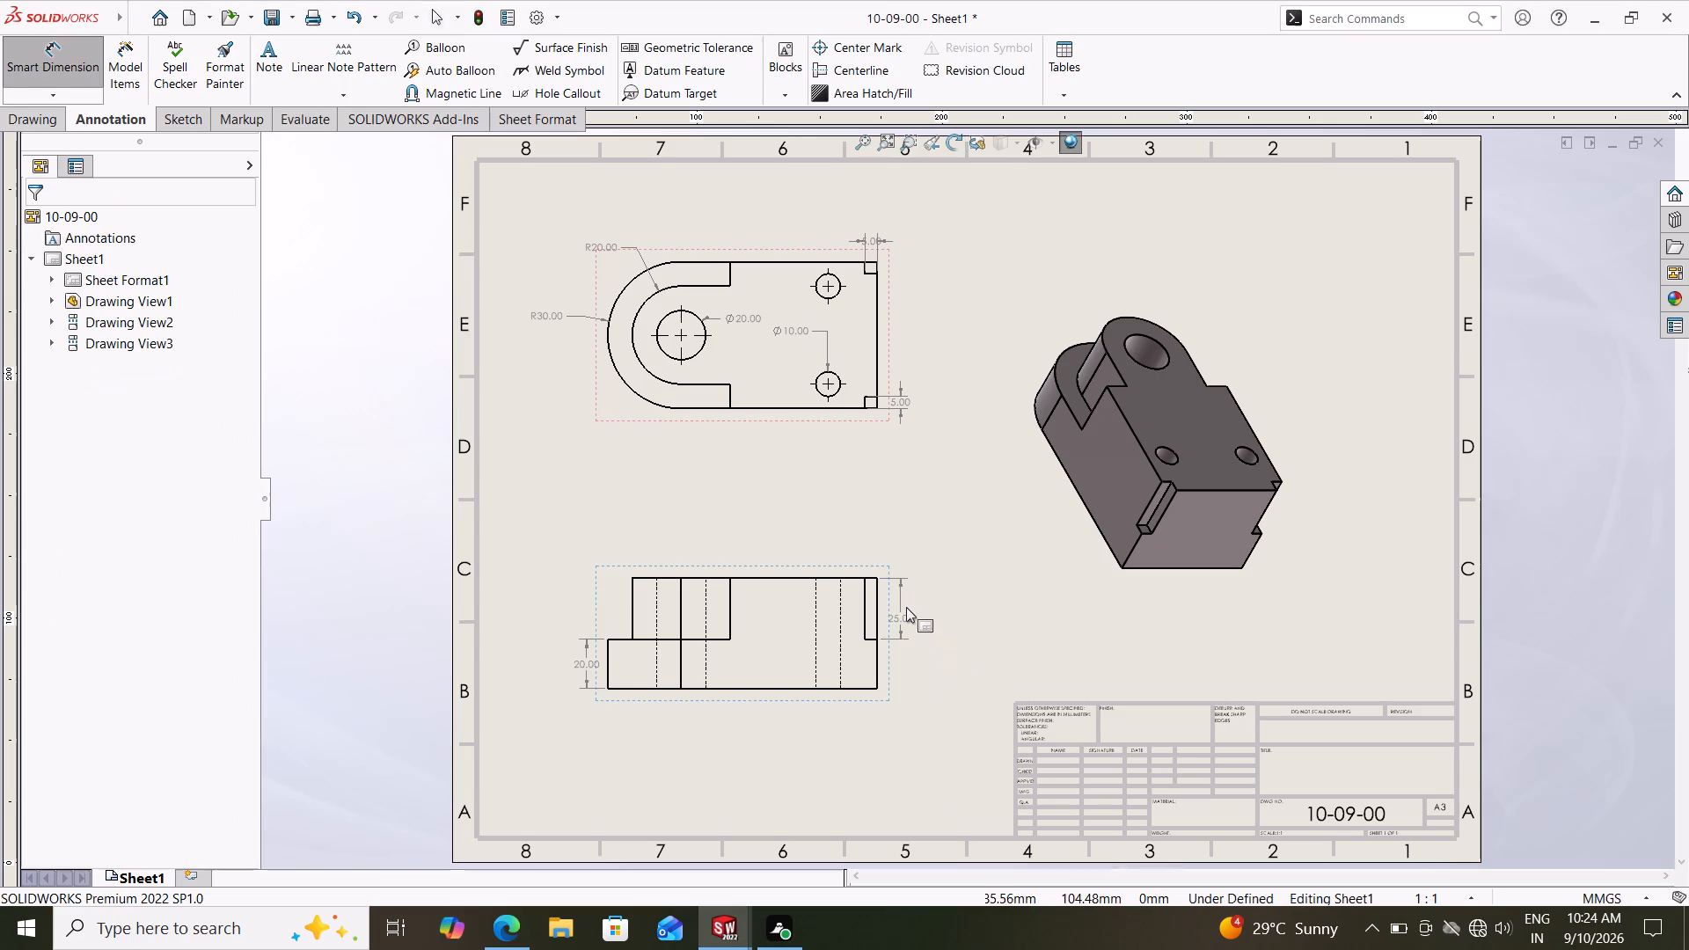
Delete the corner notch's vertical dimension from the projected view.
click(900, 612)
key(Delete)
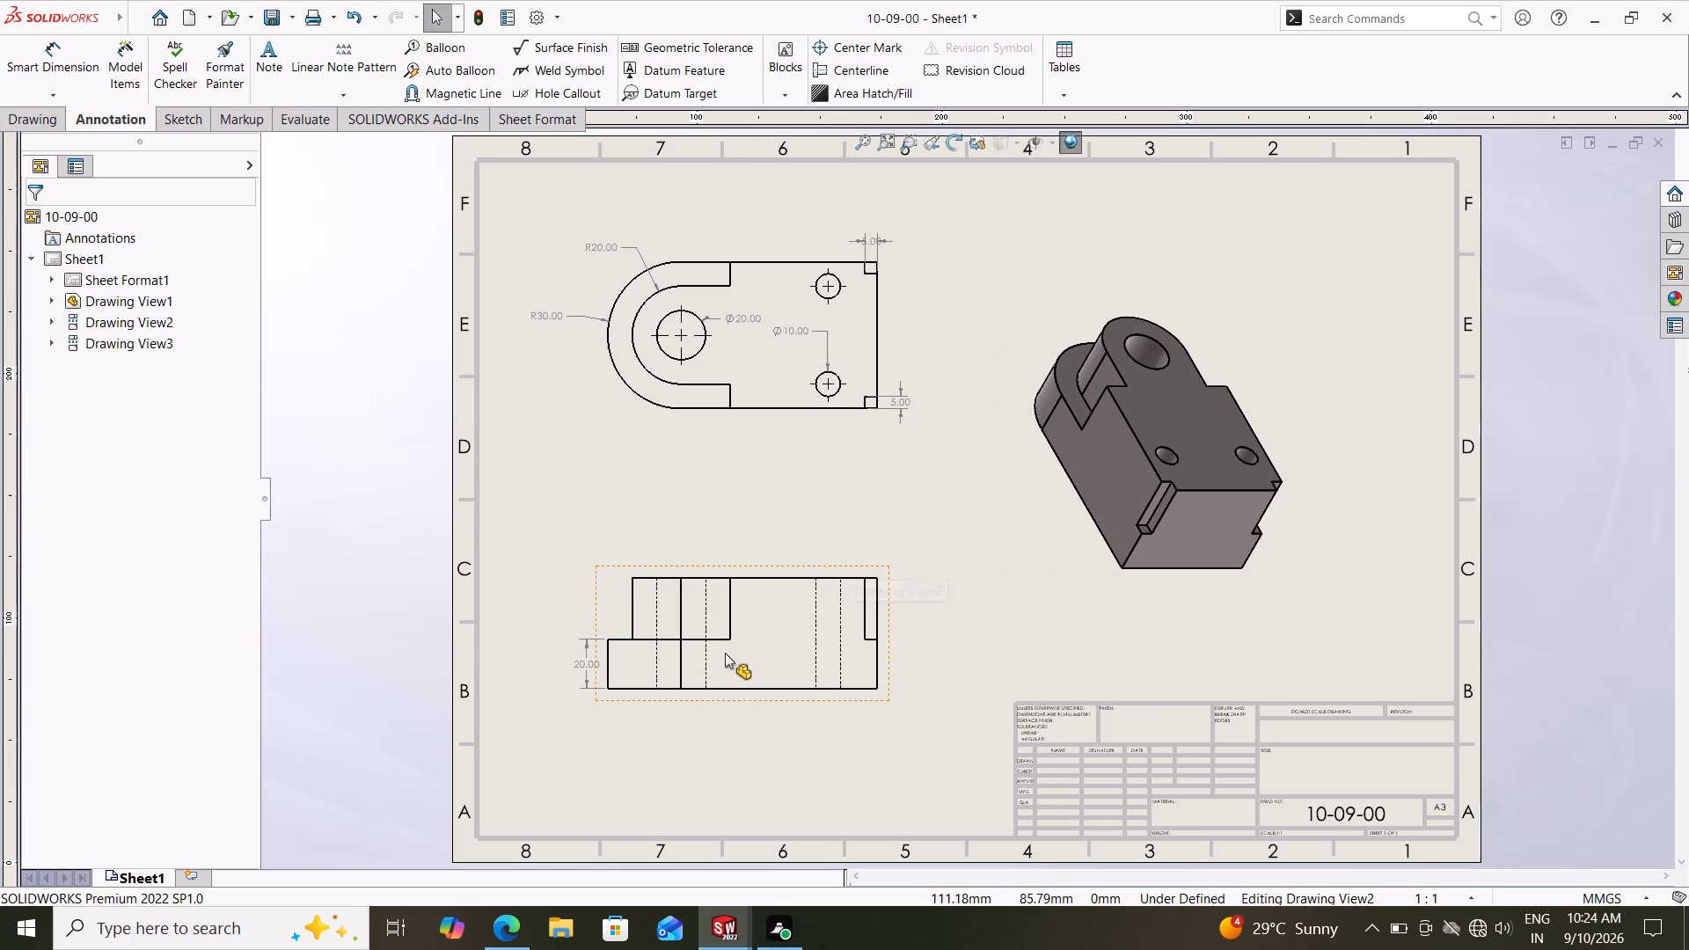
Dimension the diameters of the large hole and the small hole between their hidden lines in the projected view.
click(36, 43)
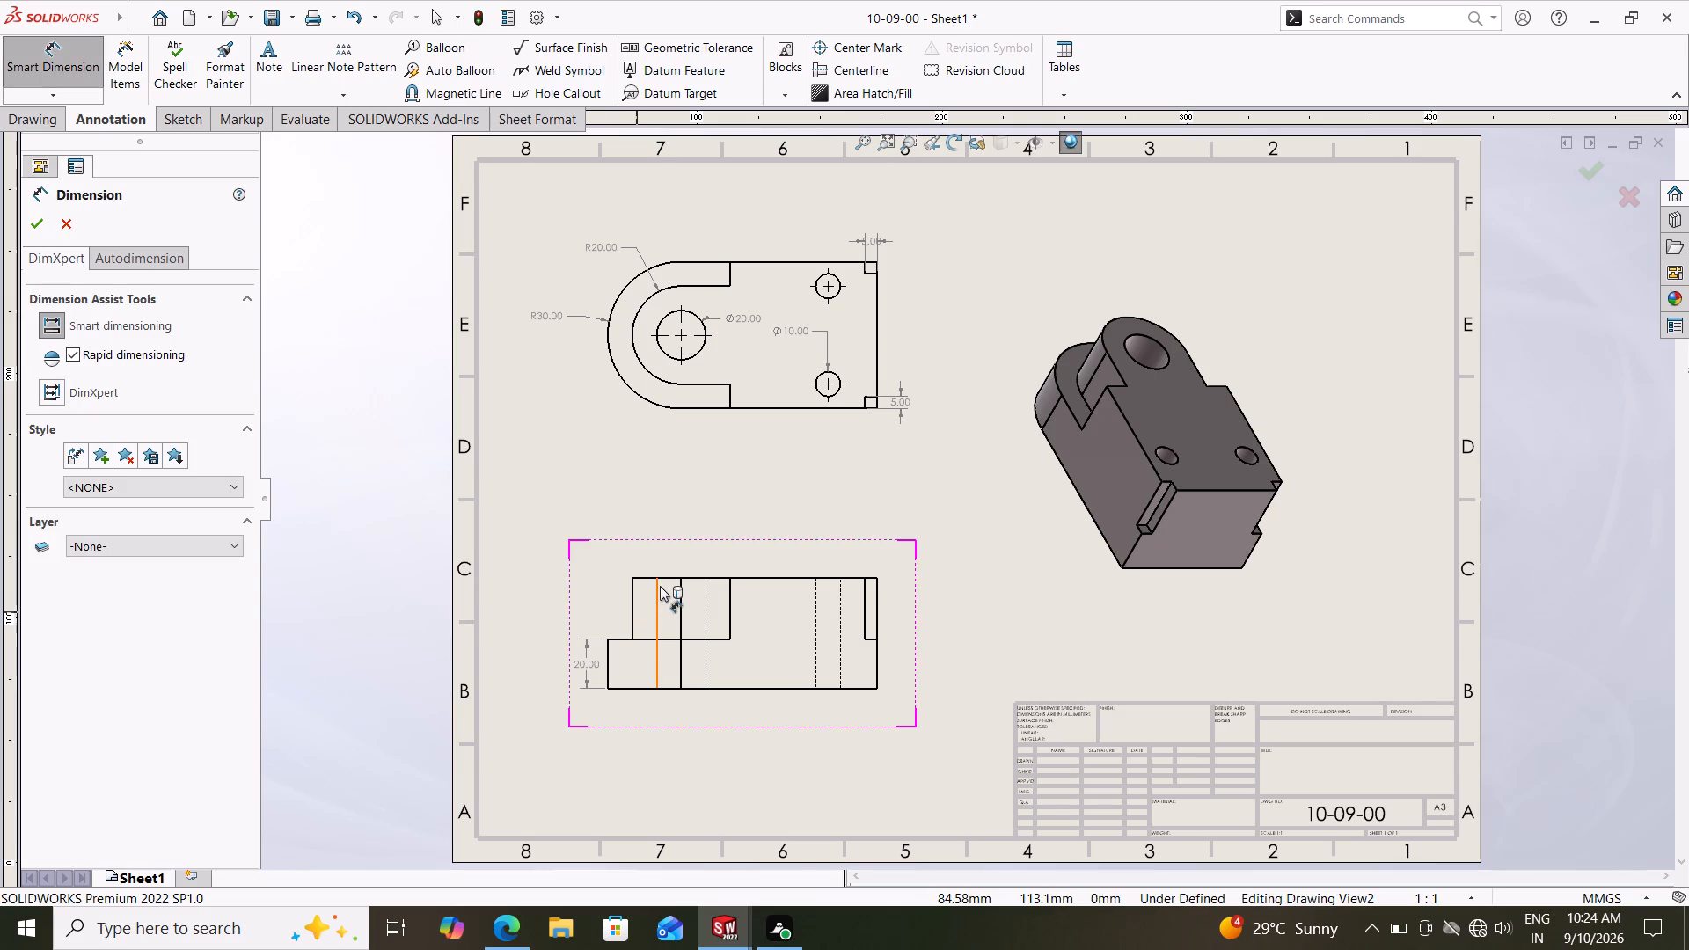
click(660, 586)
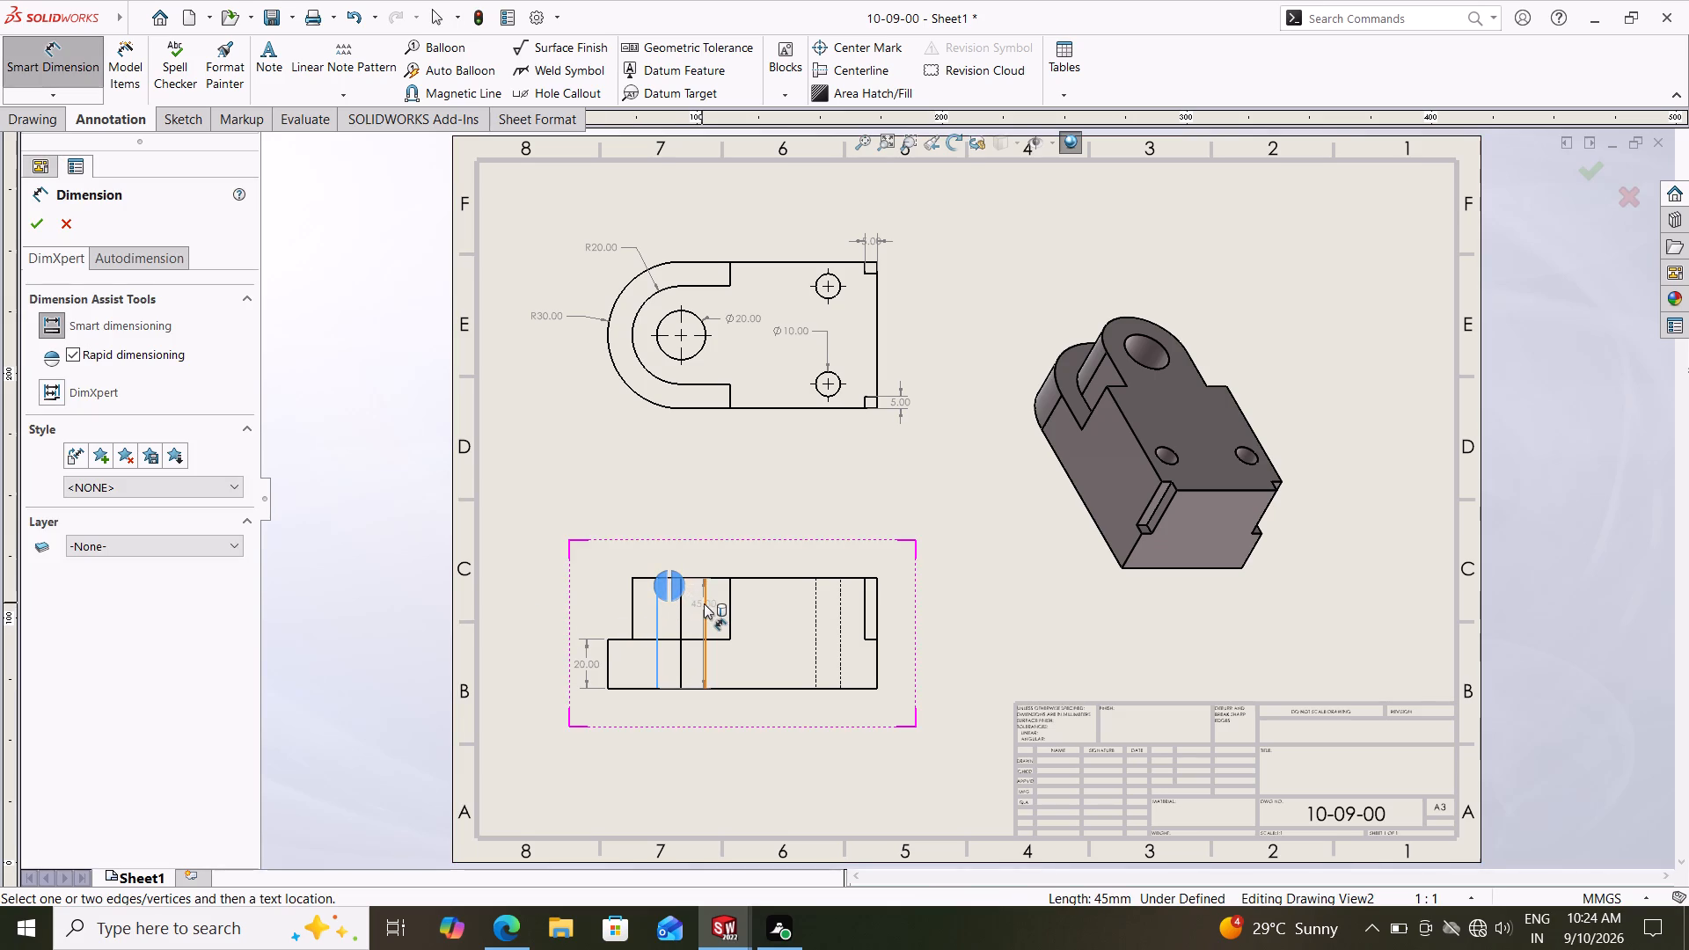
click(704, 603)
click(686, 548)
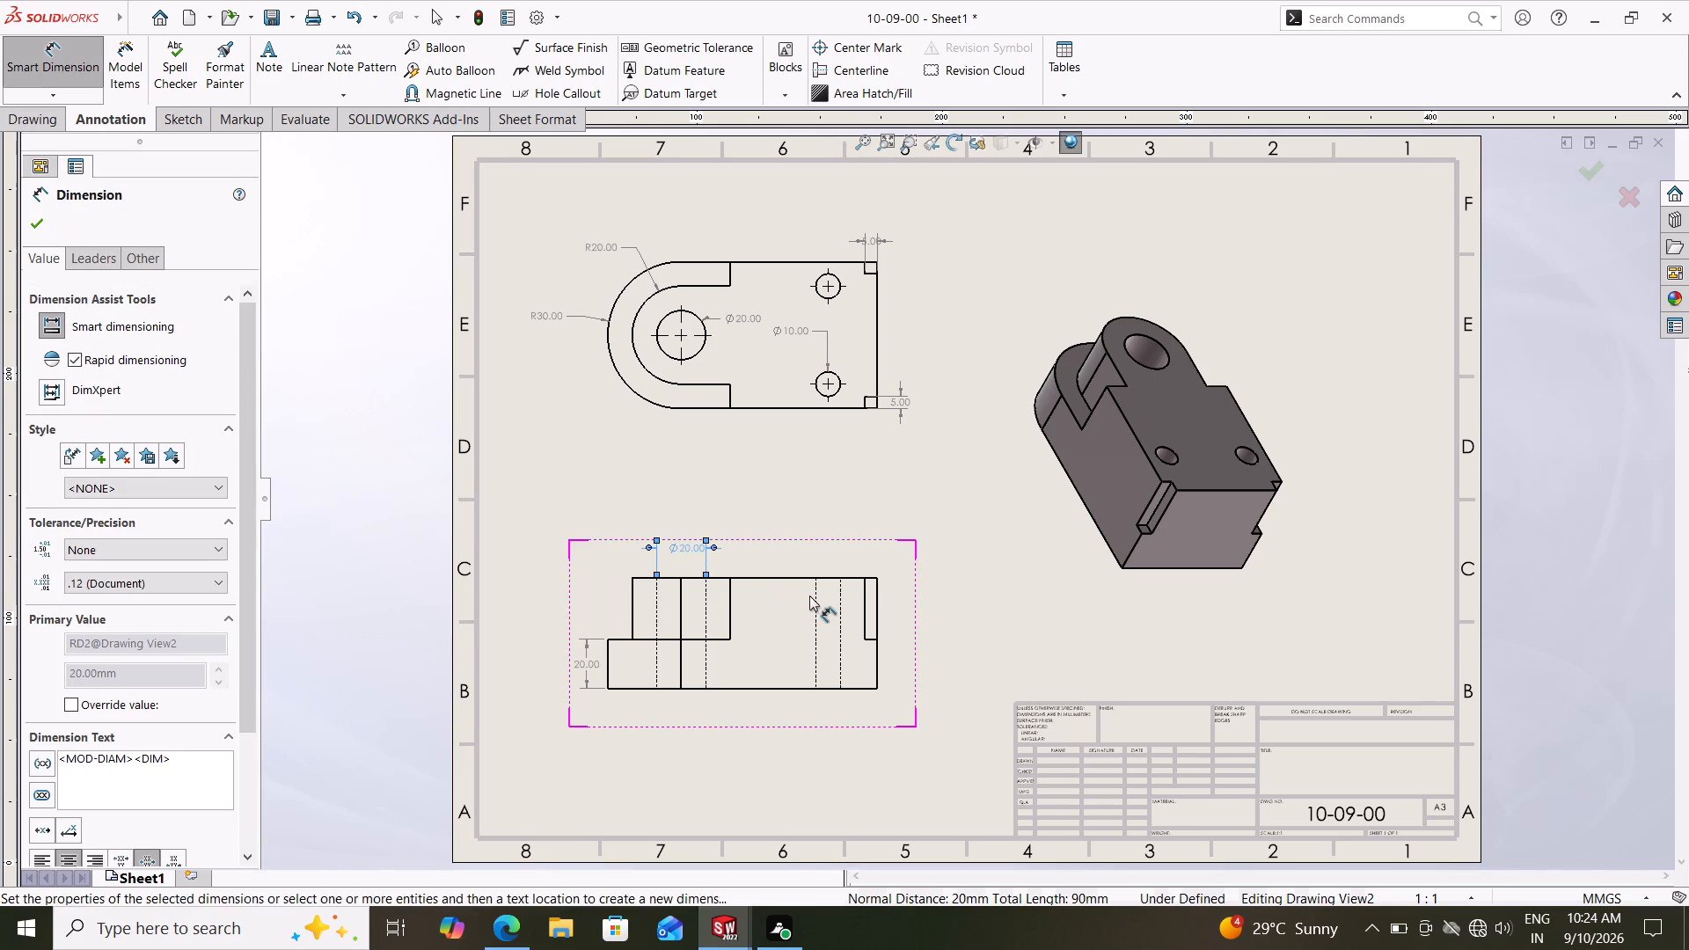
click(815, 647)
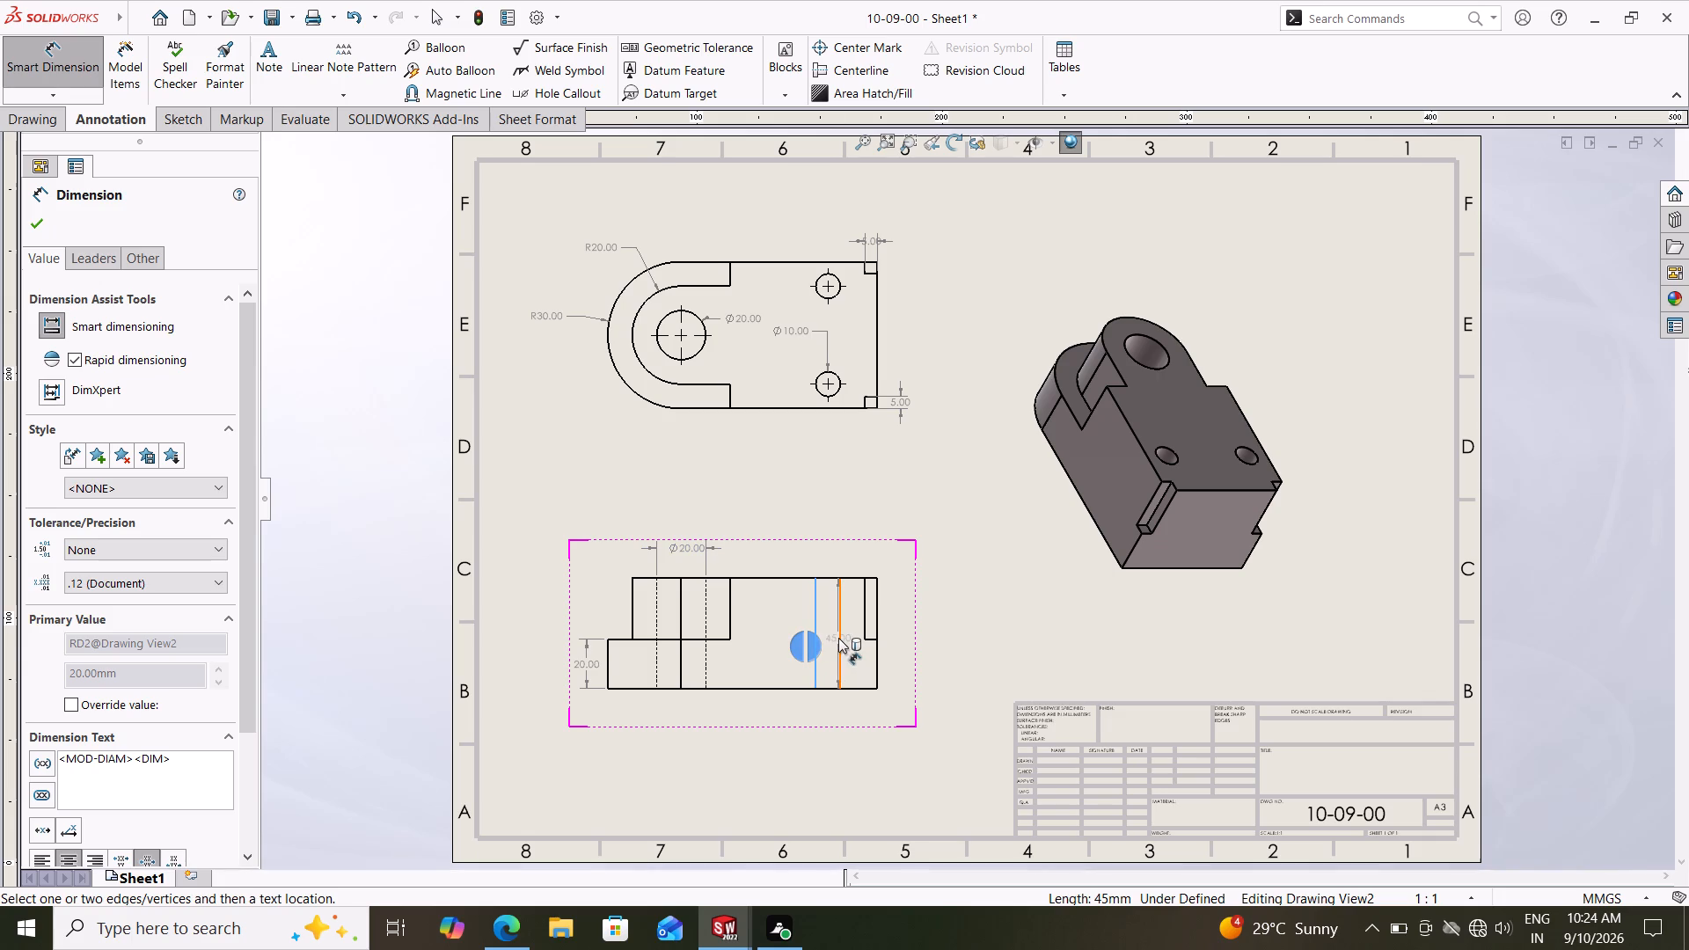
click(838, 638)
click(832, 549)
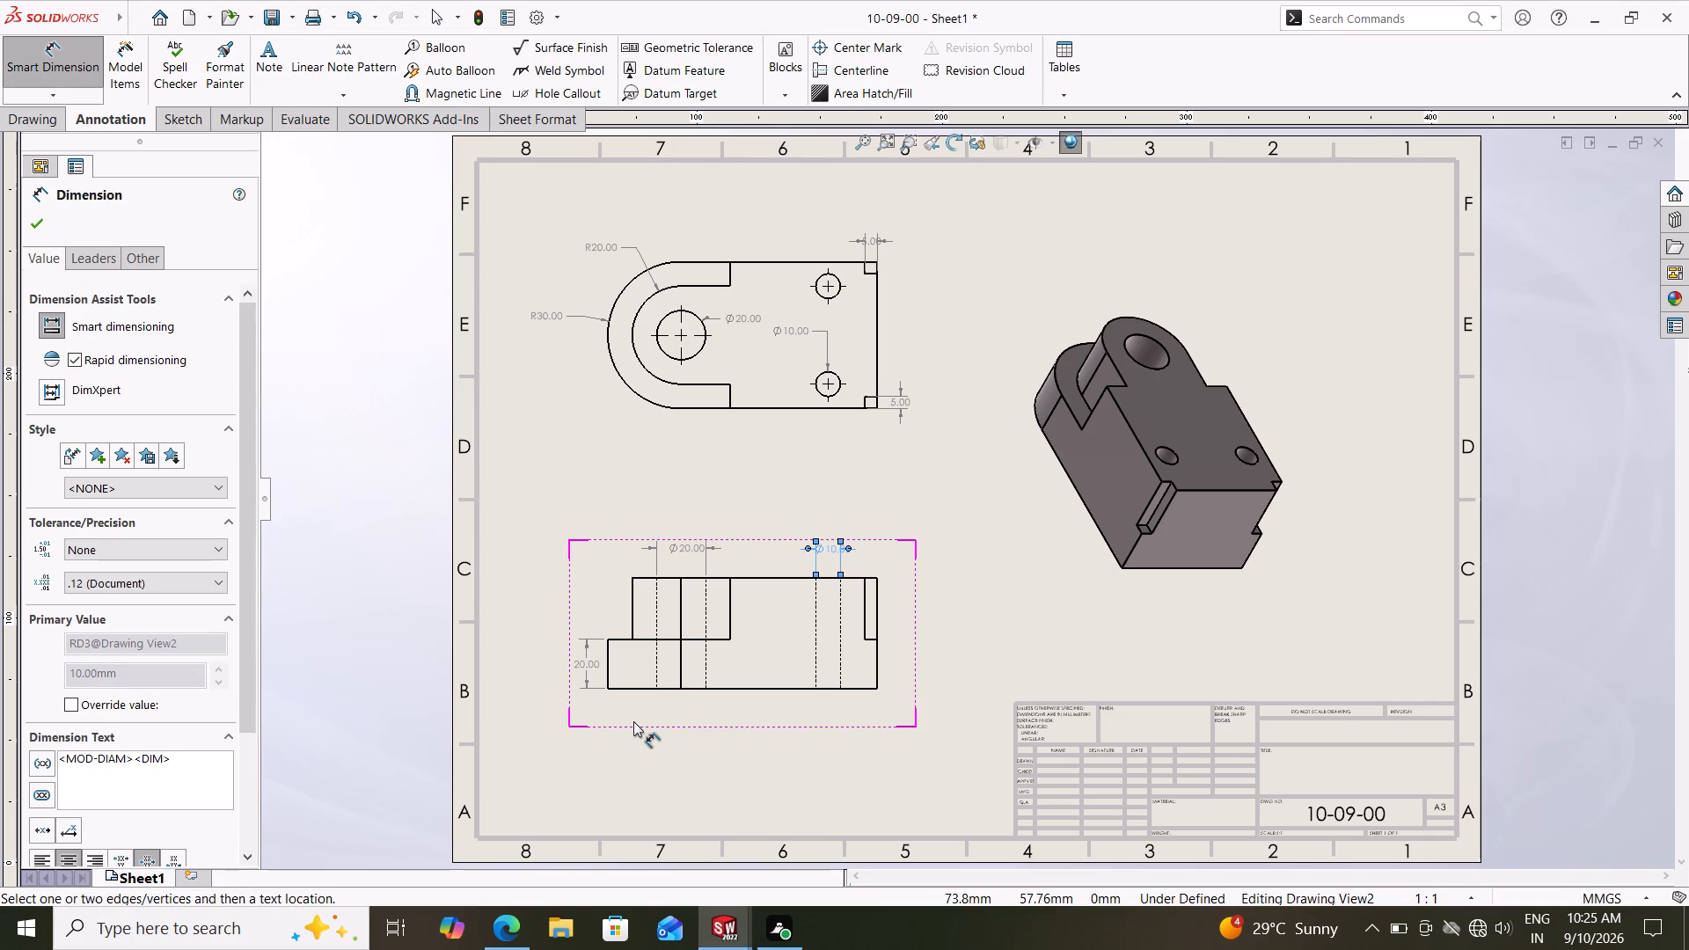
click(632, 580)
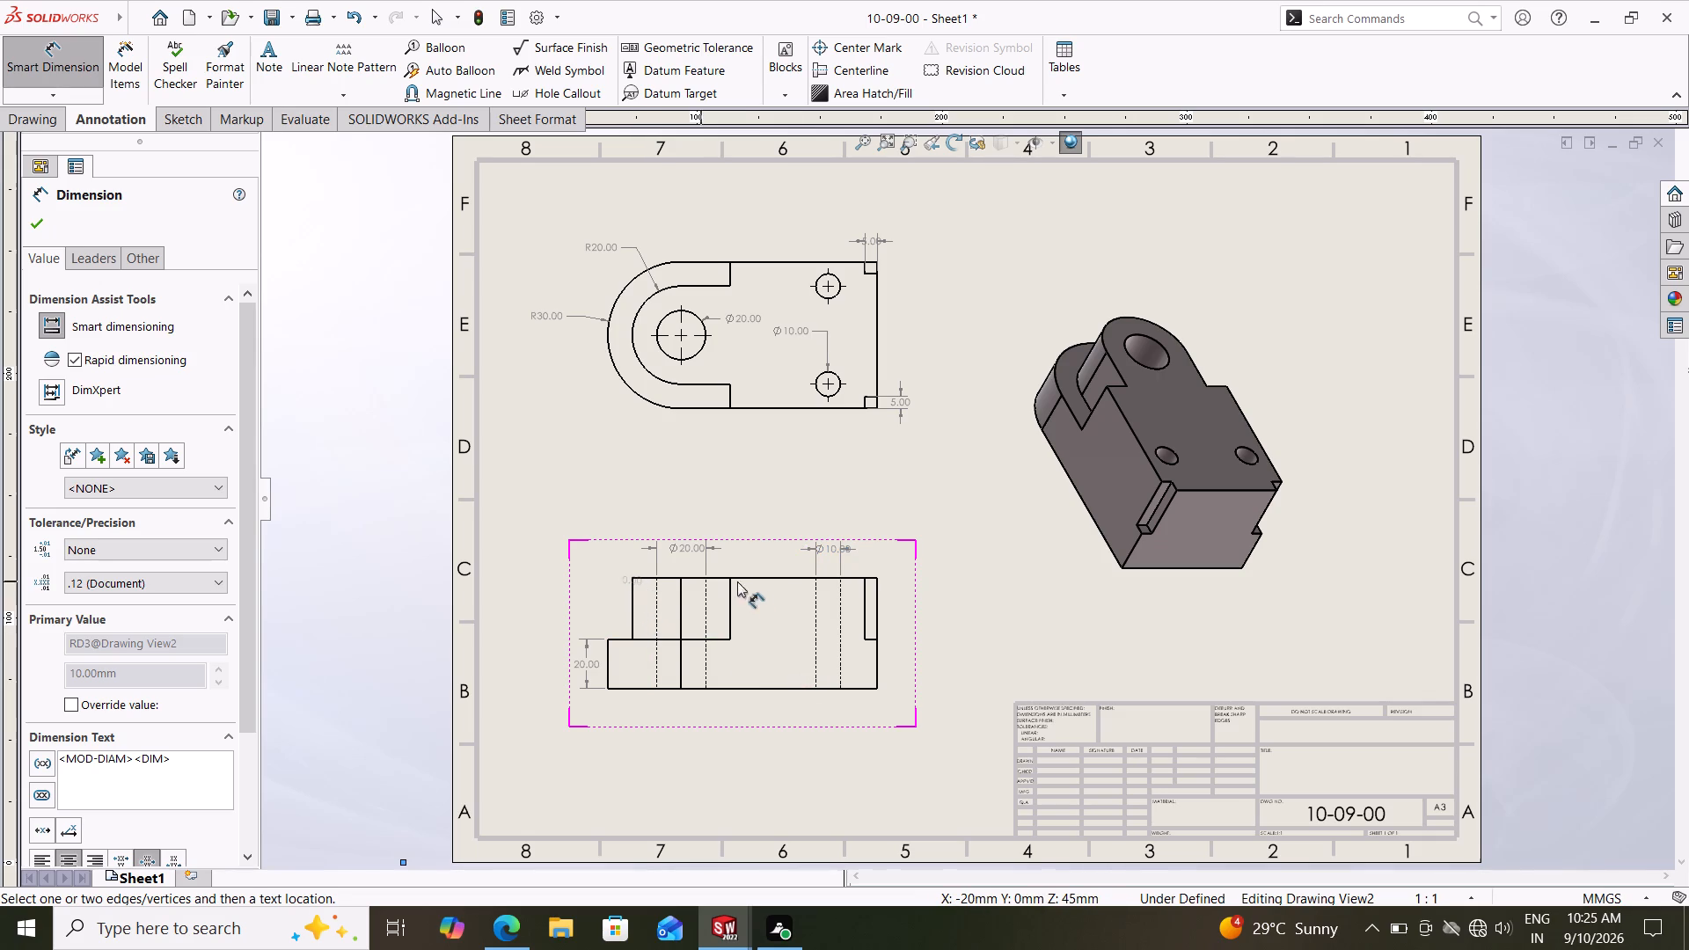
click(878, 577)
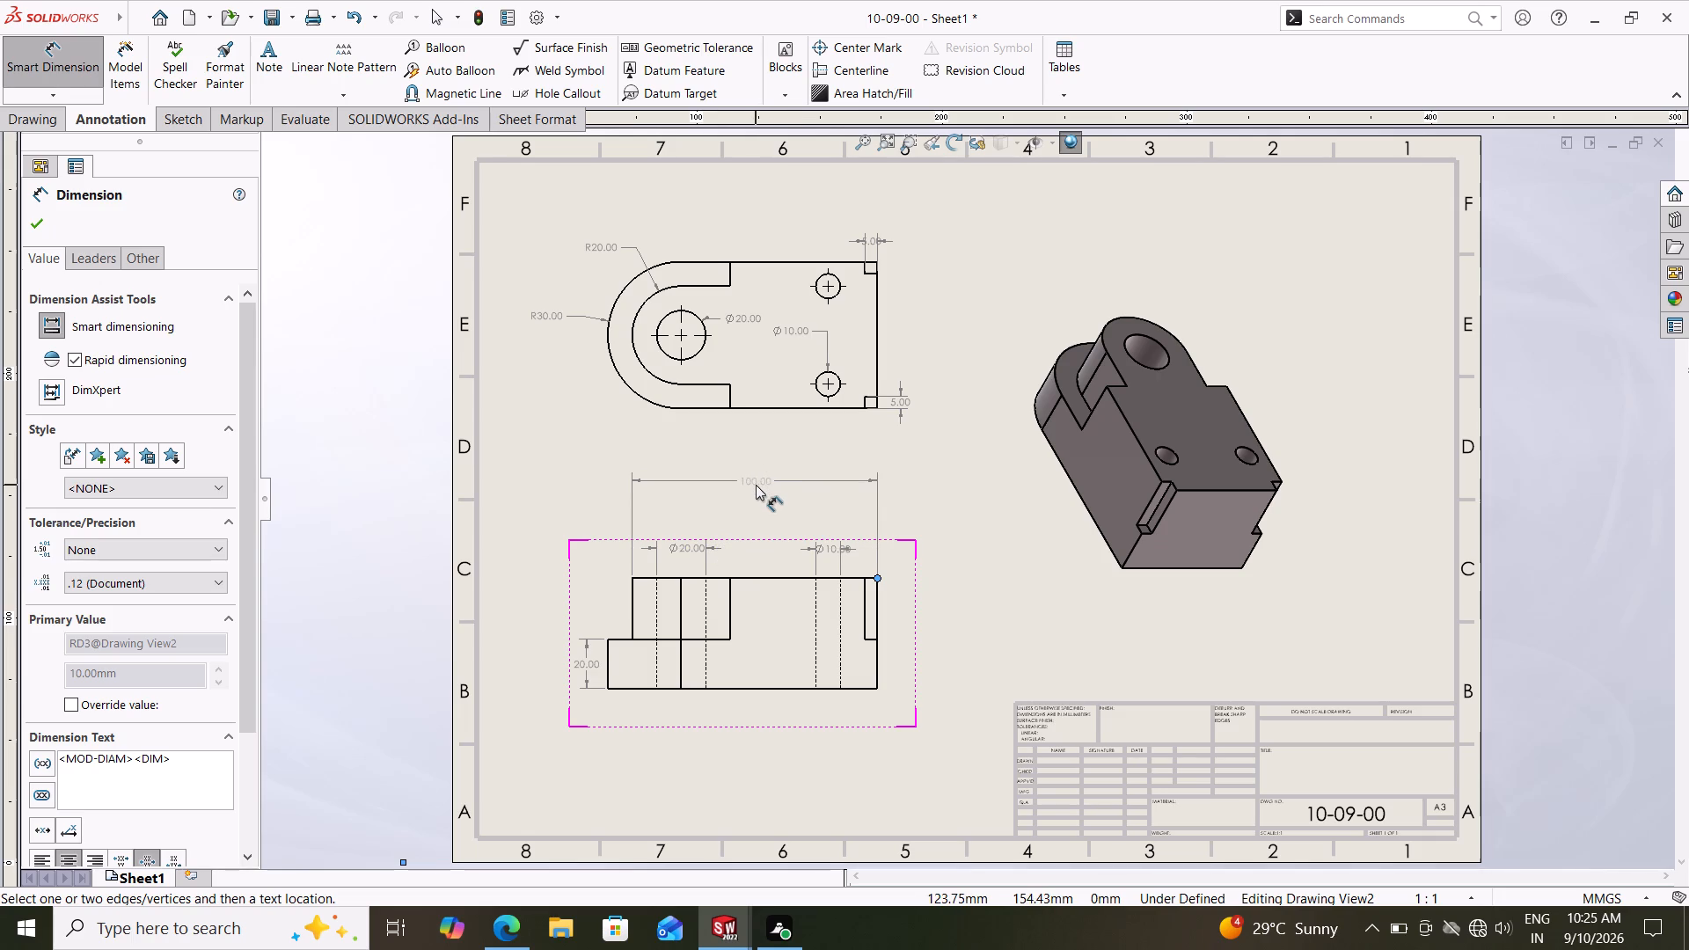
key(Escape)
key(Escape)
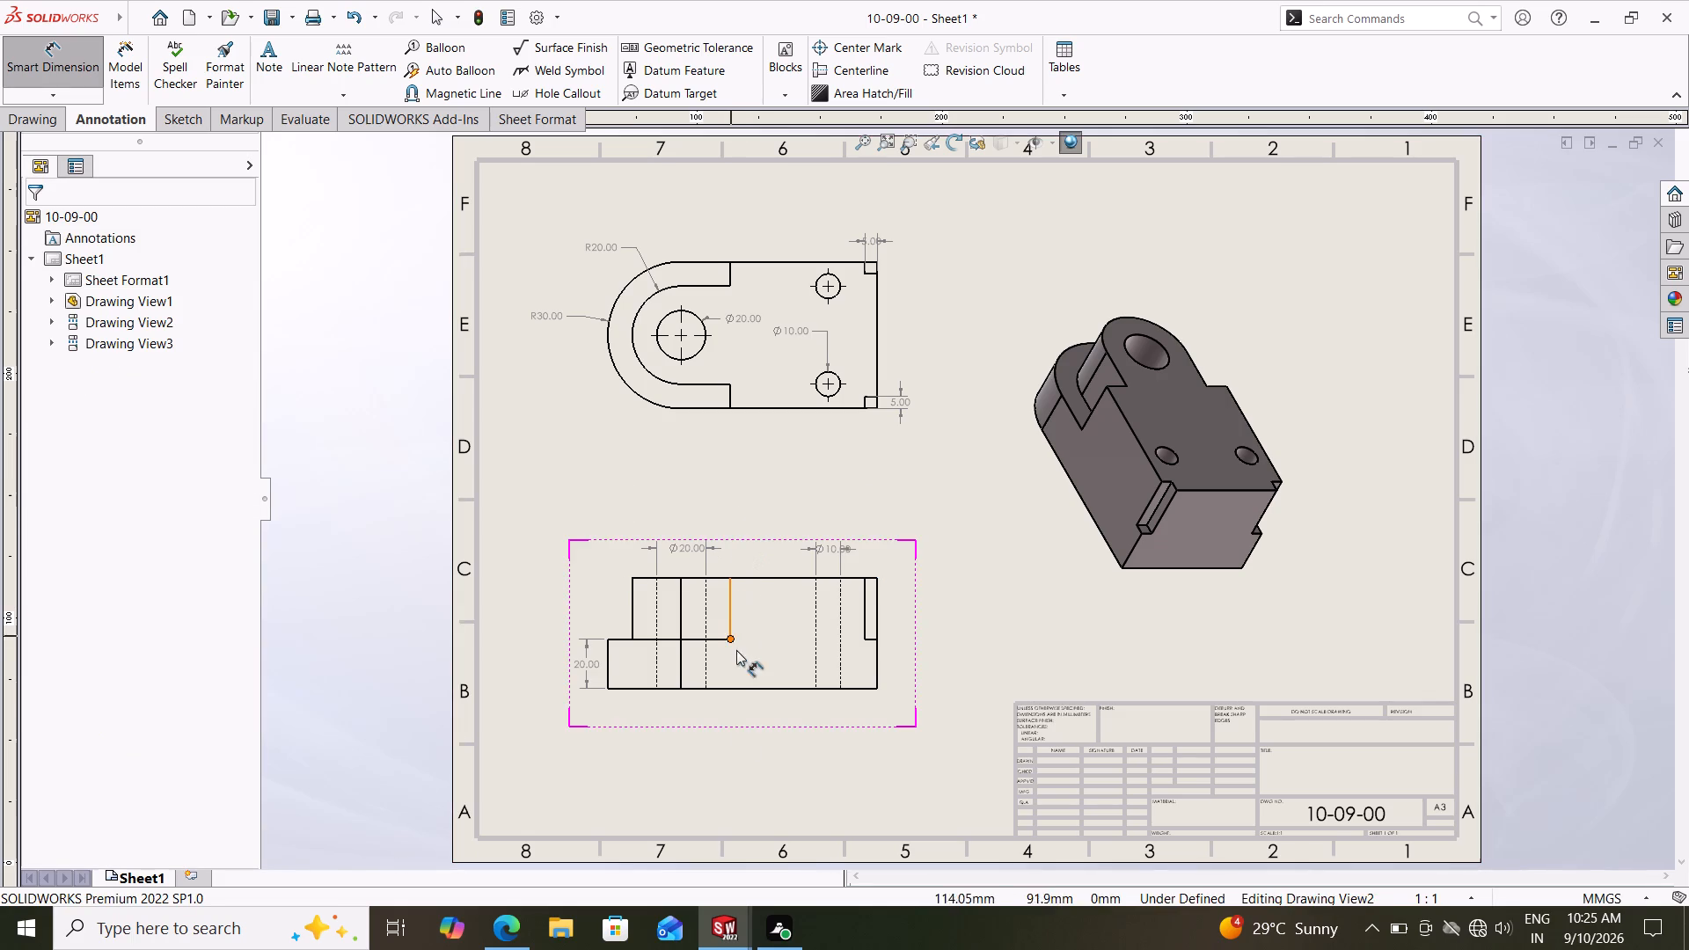
Examine the 10-09-00 part model against its drawing views, and return to the drawing.
click(725, 924)
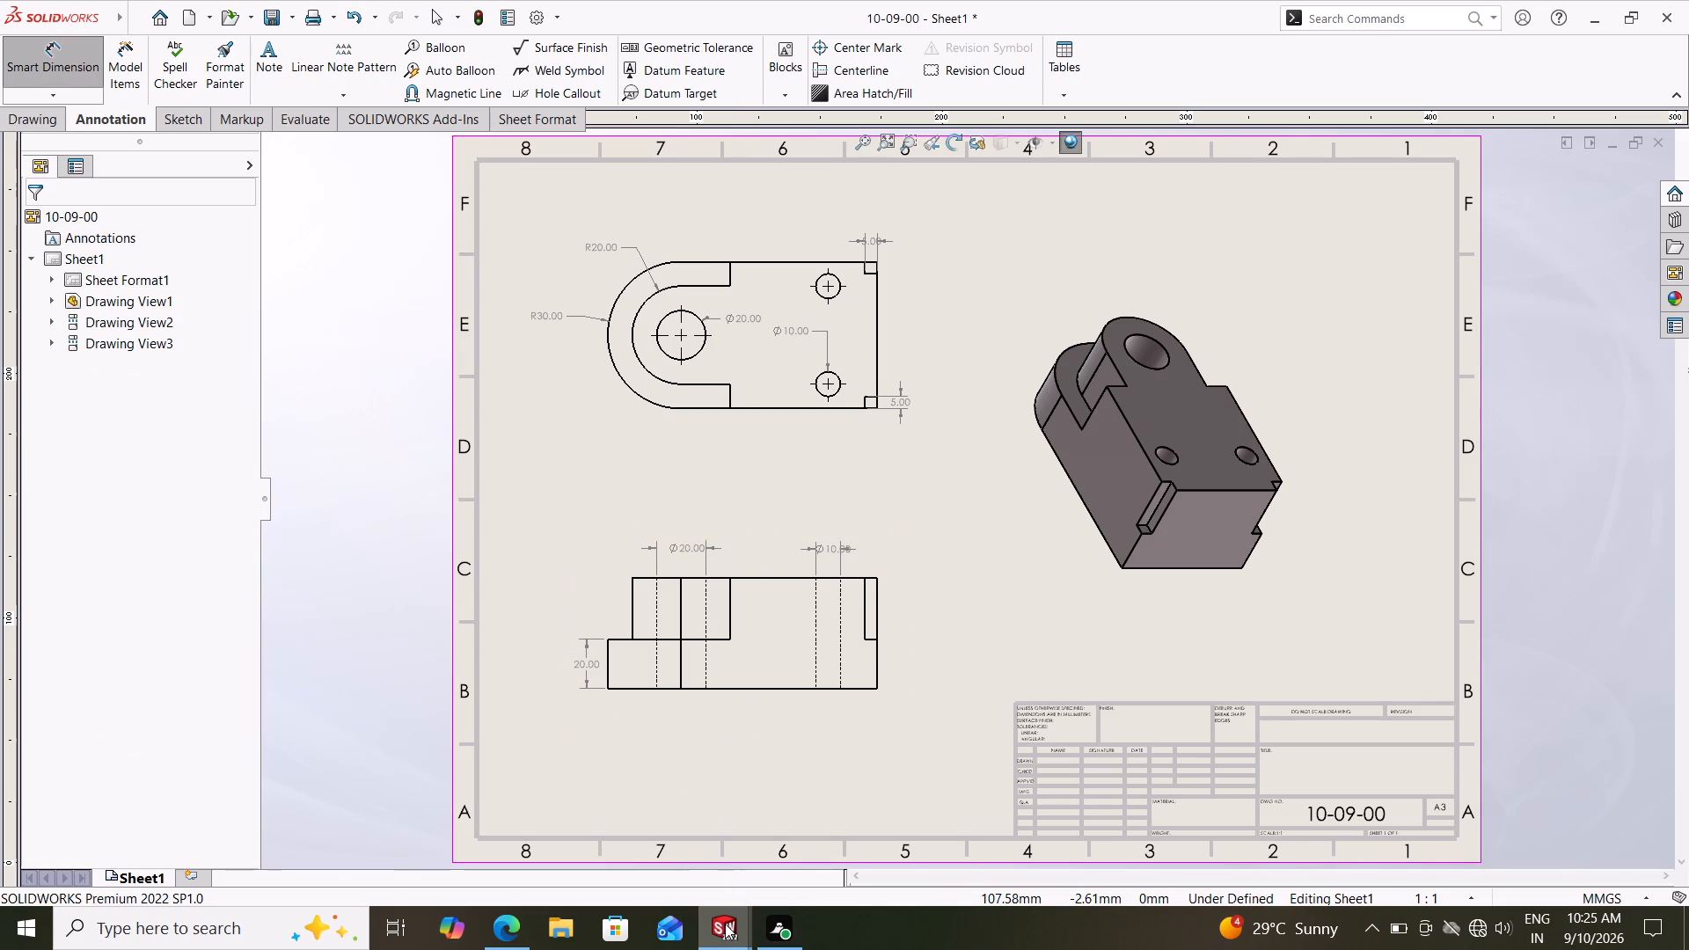
click(681, 842)
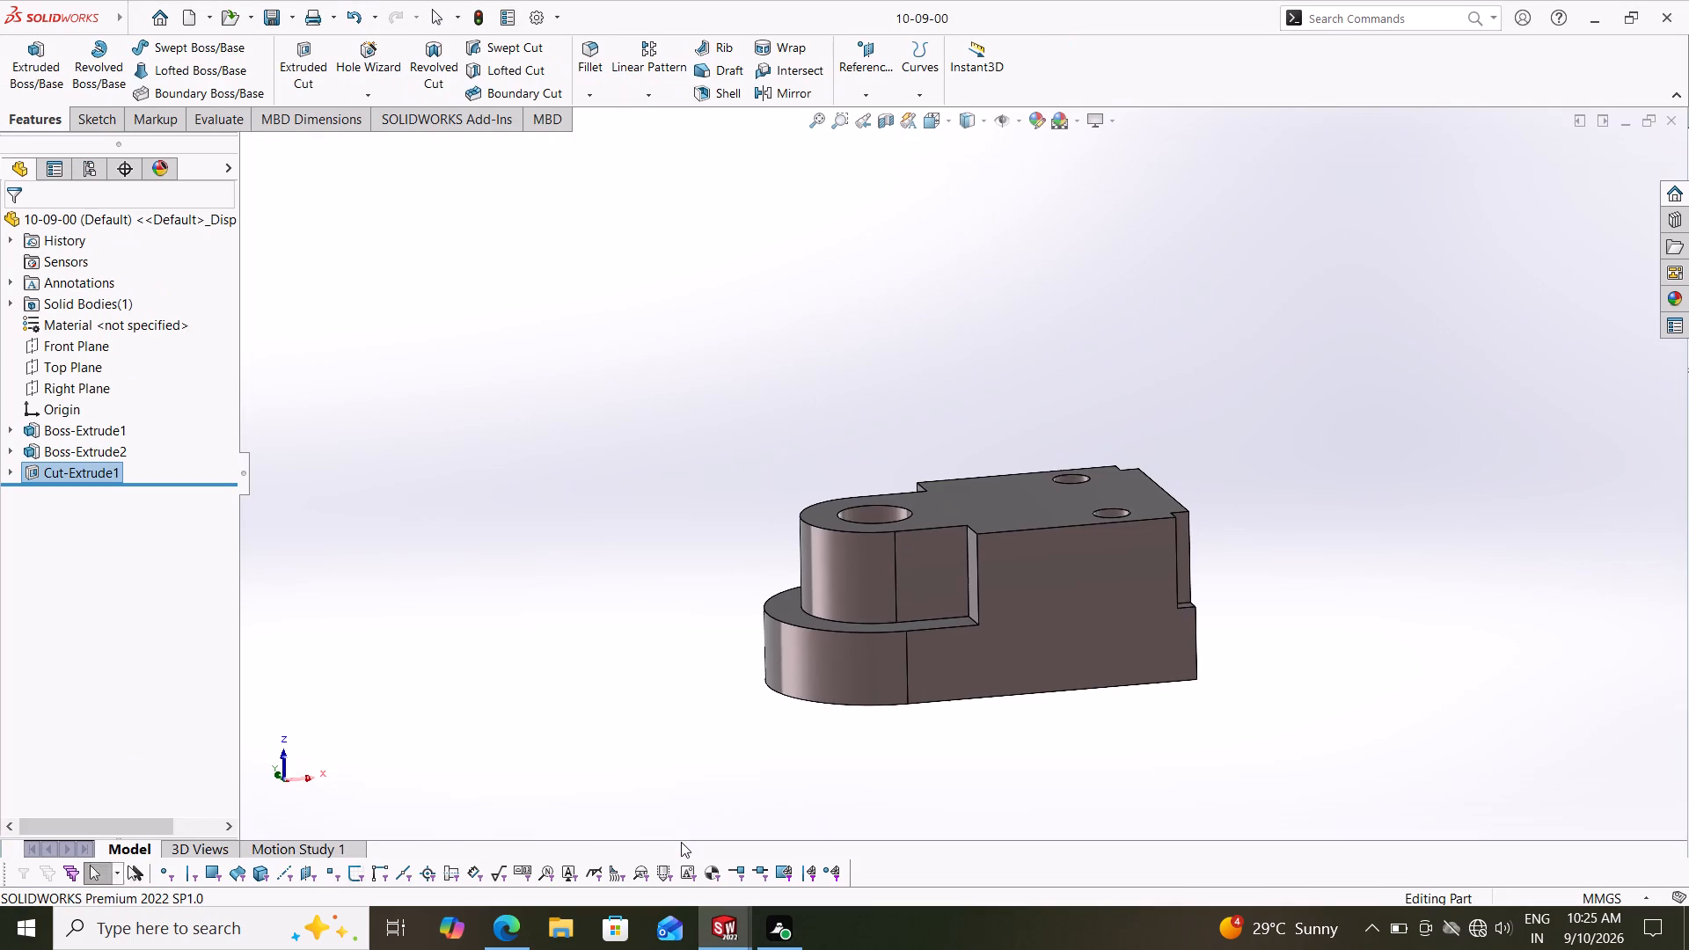
click(719, 932)
click(804, 846)
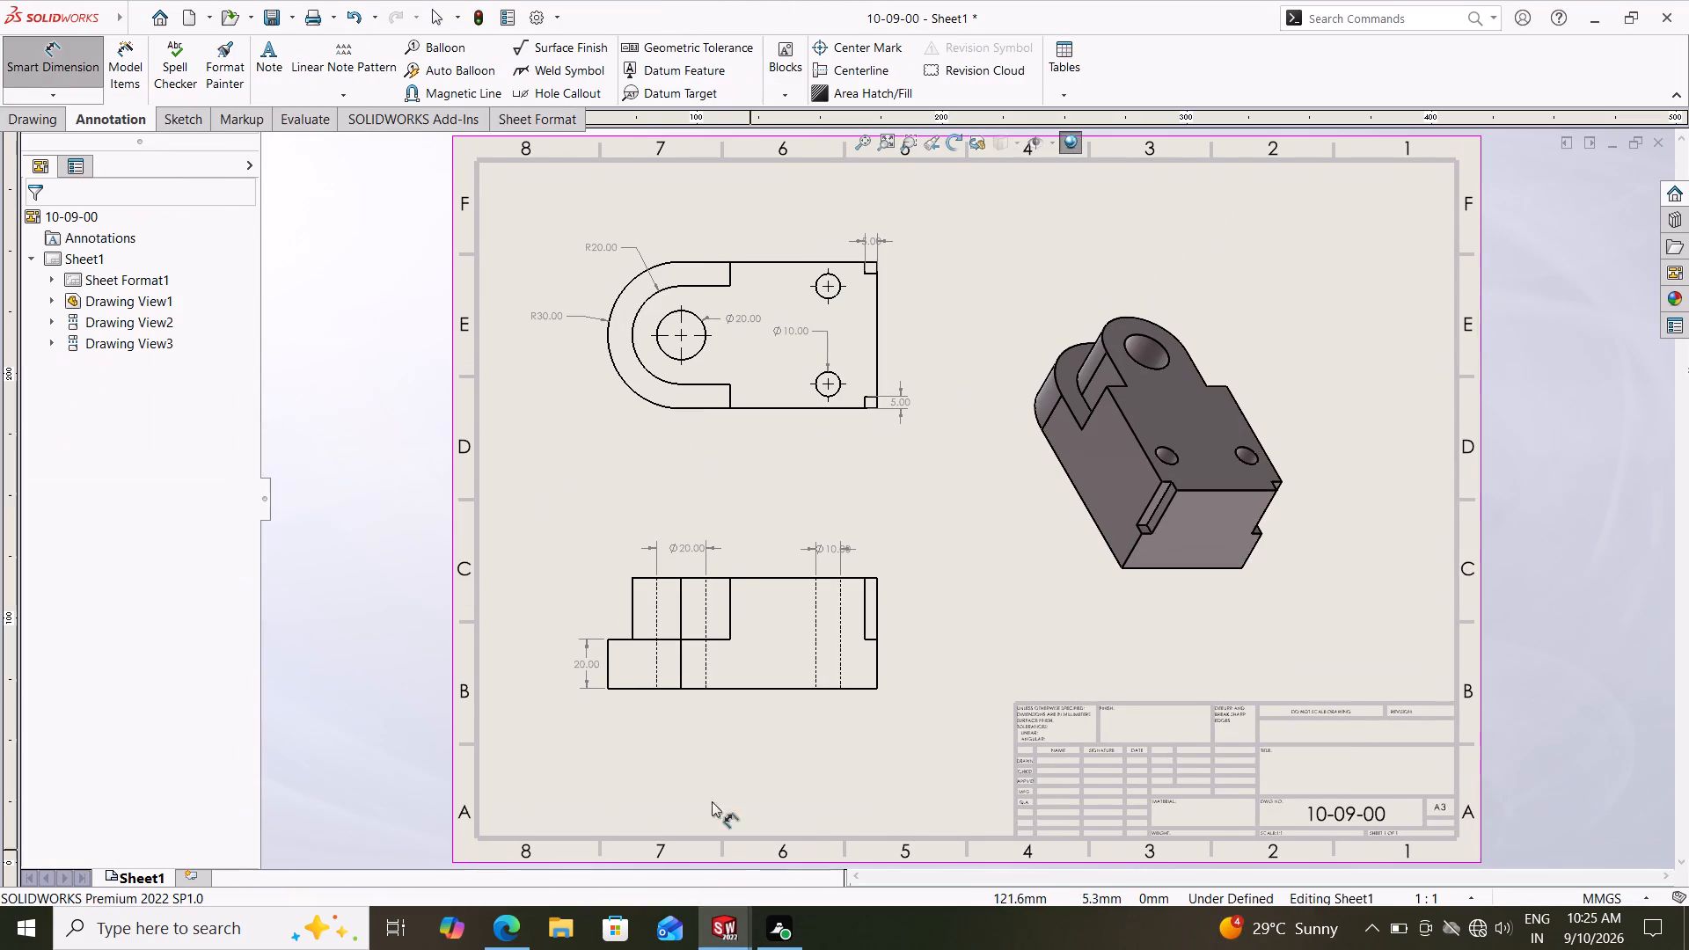
click(718, 920)
click(631, 834)
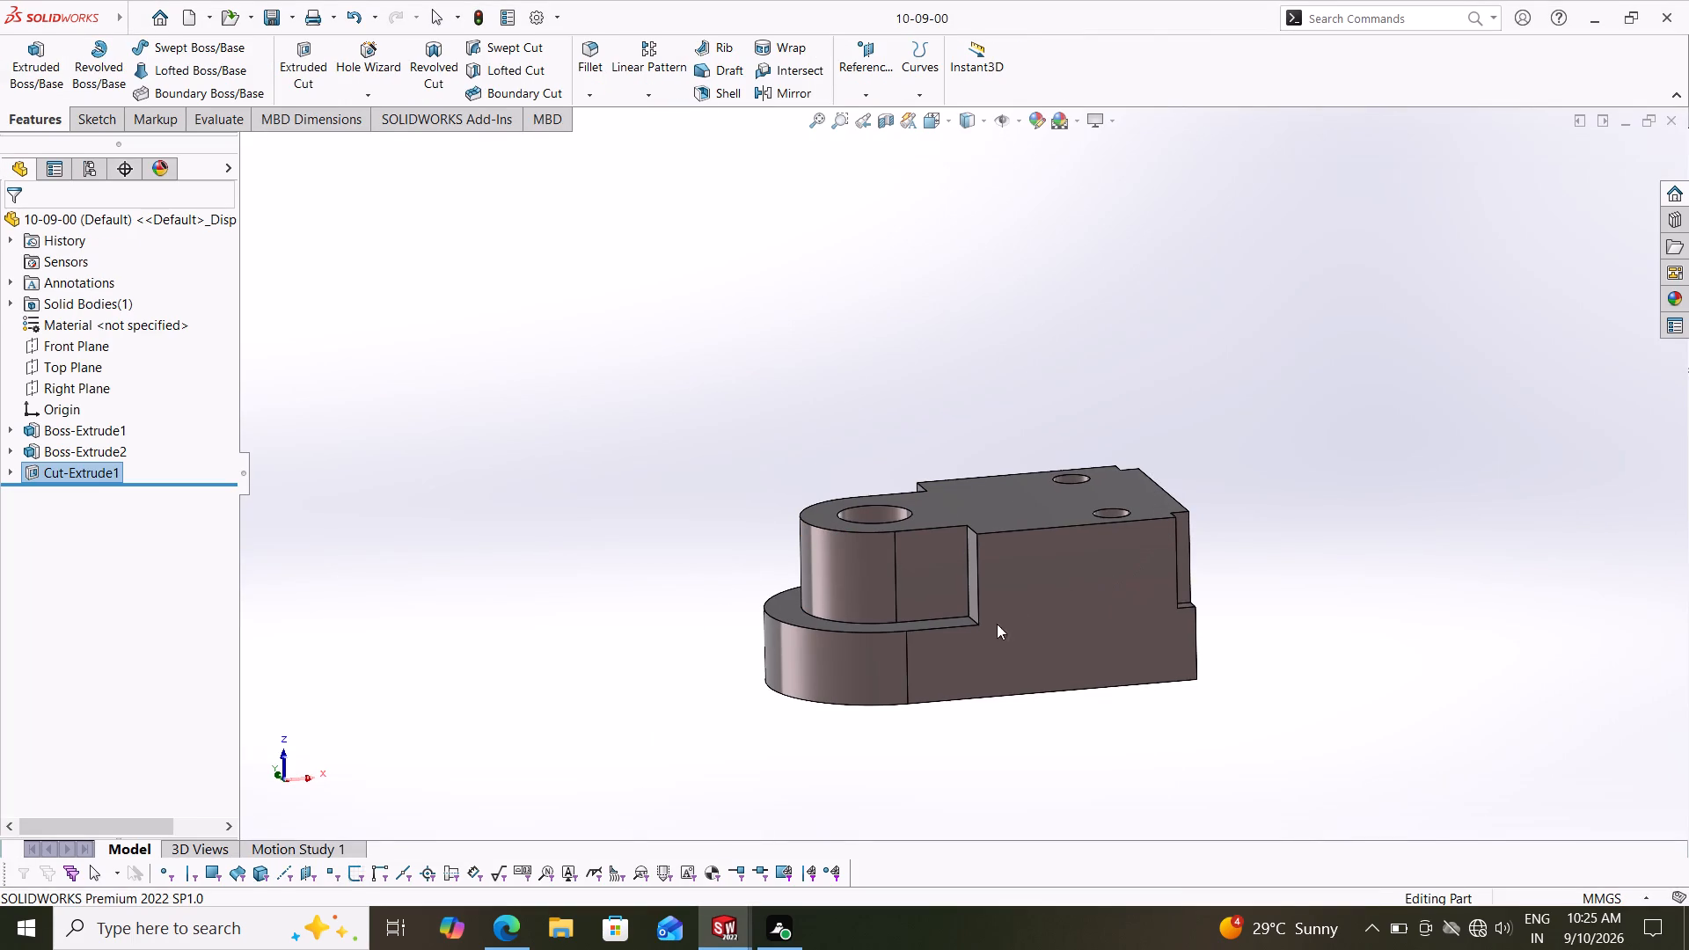
click(733, 923)
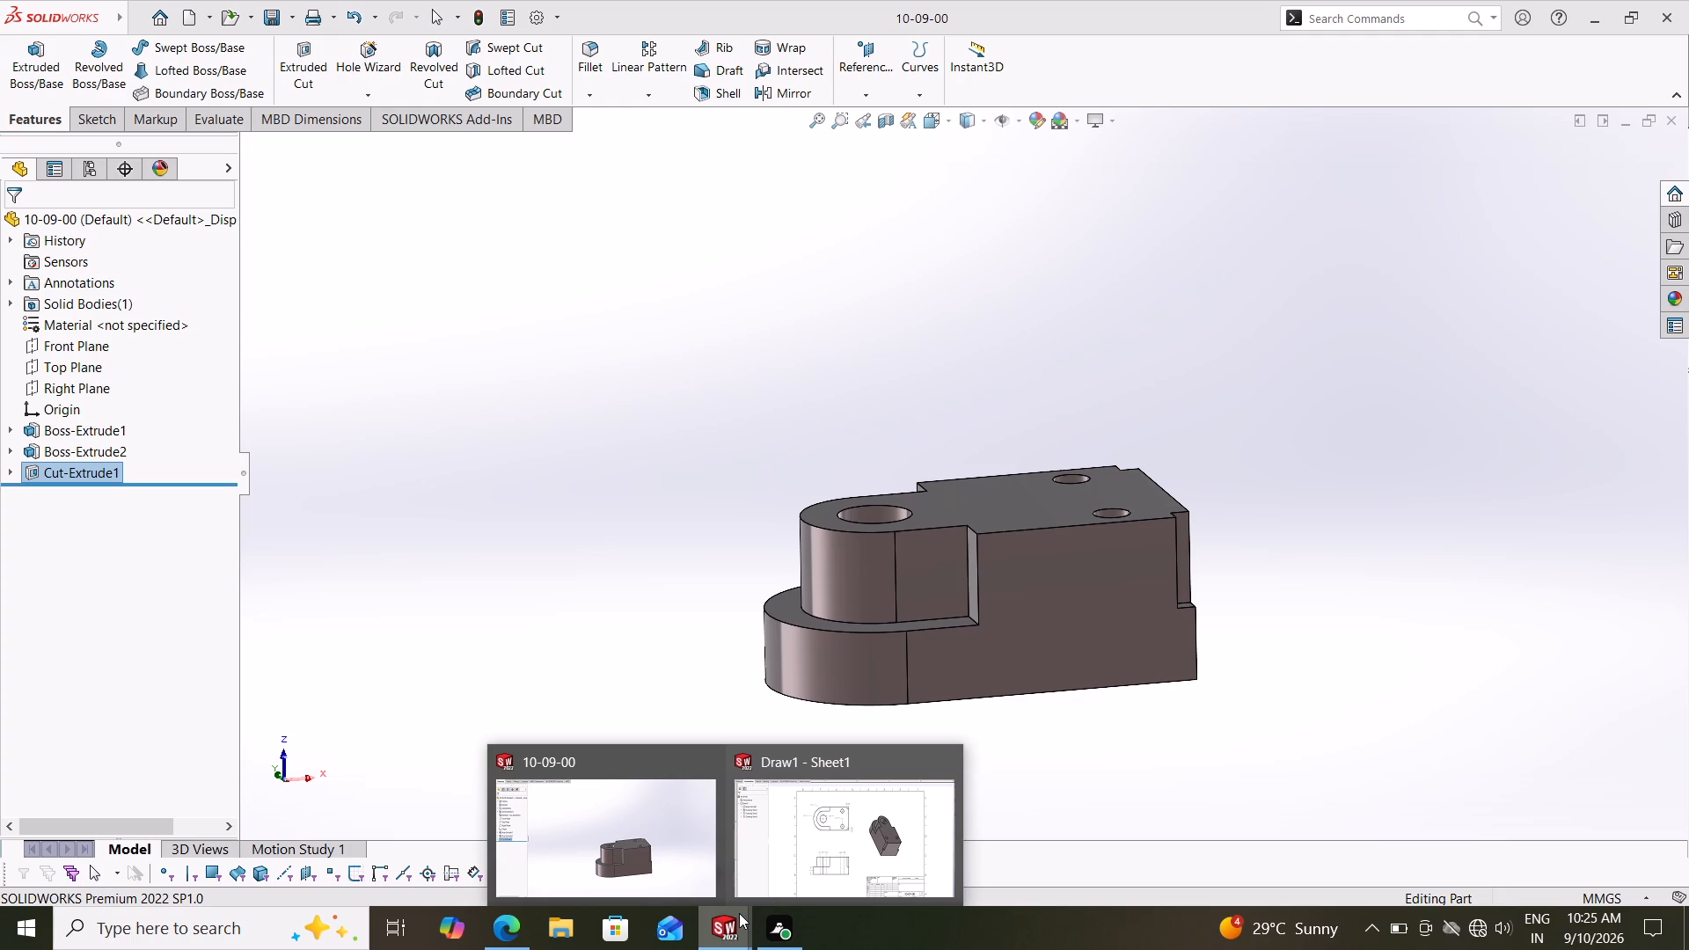
click(802, 850)
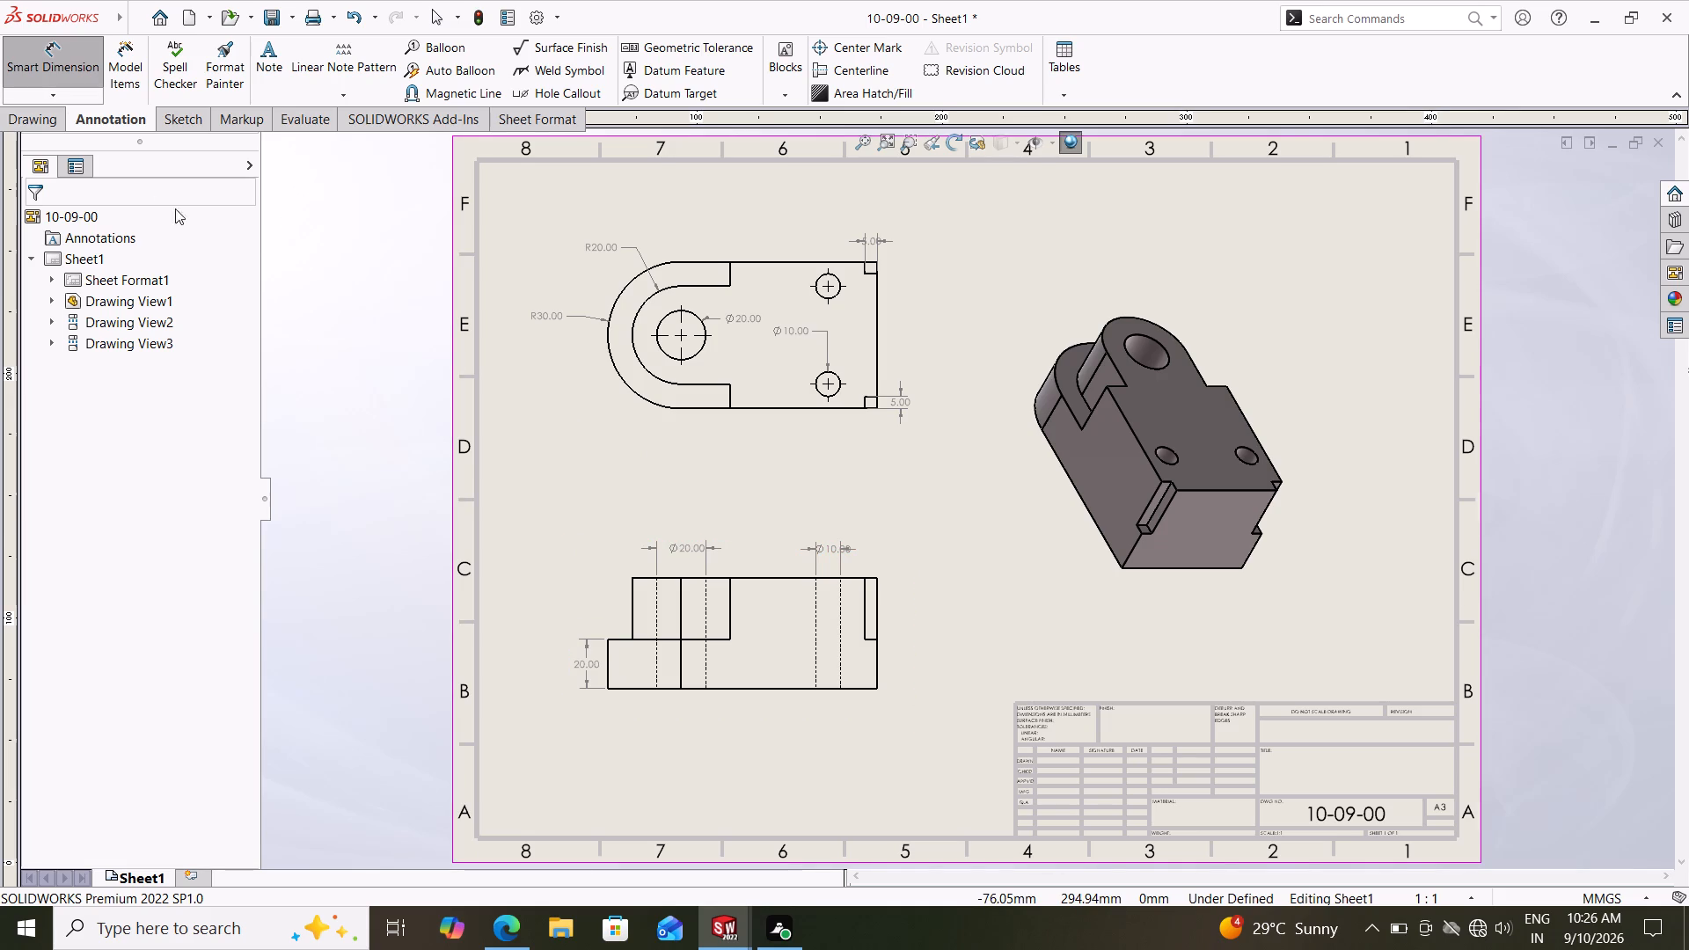
Dimension the overall vertical extent between the two outer corners of the square end in the front view.
click(879, 410)
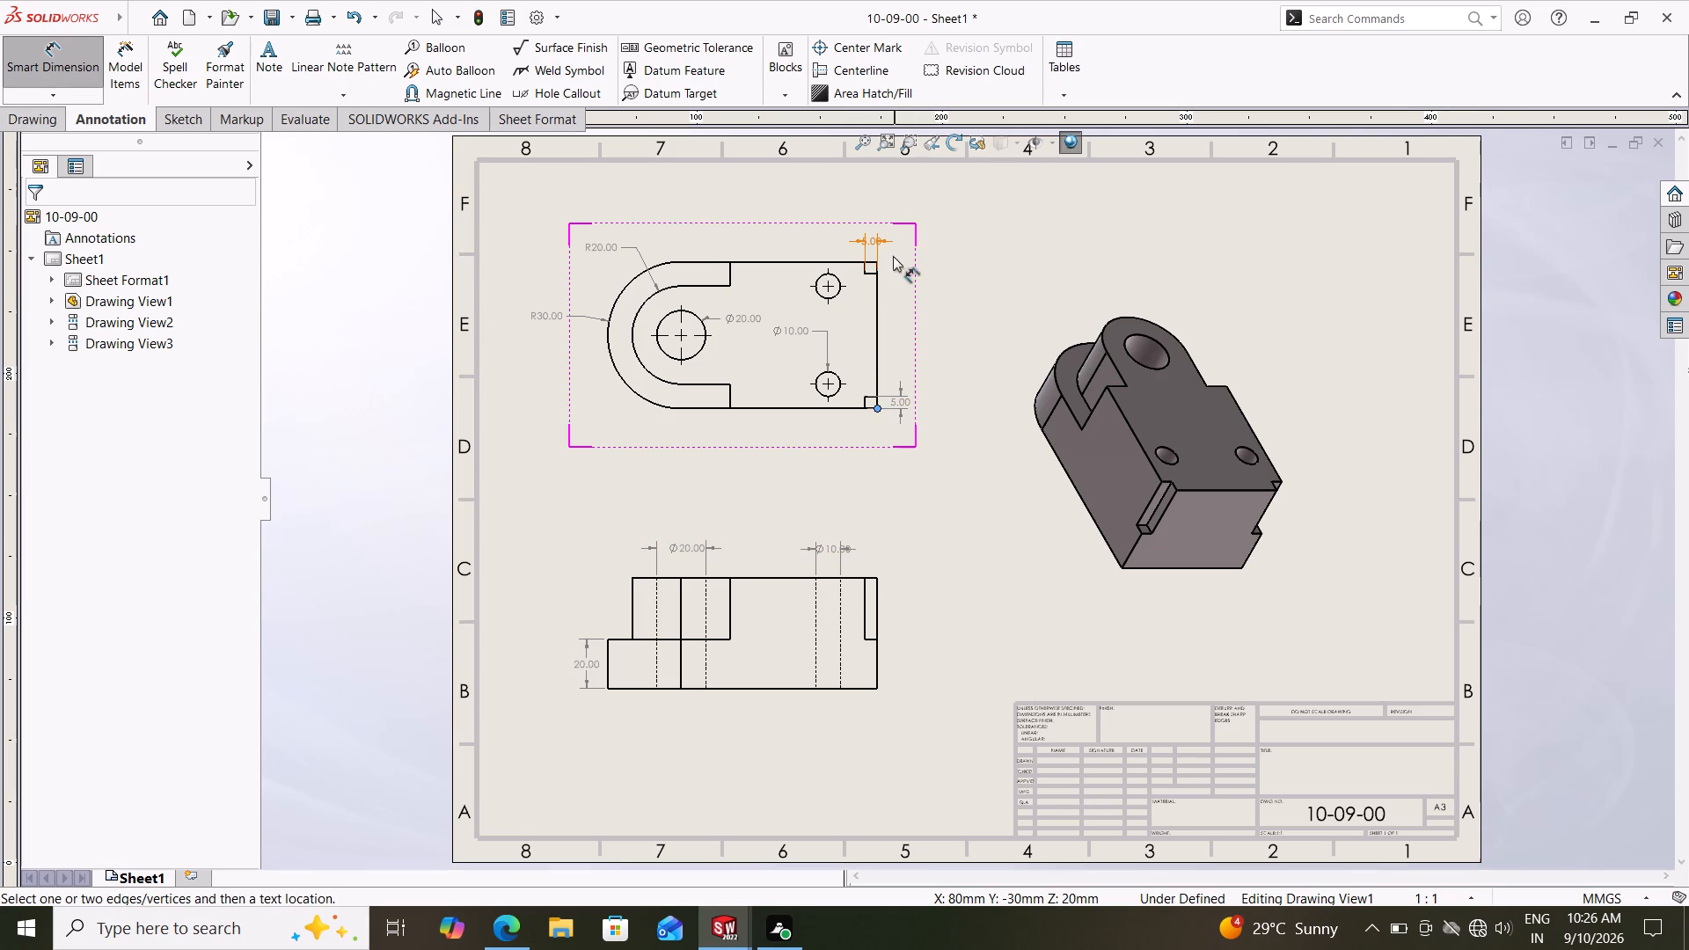
click(880, 260)
click(900, 330)
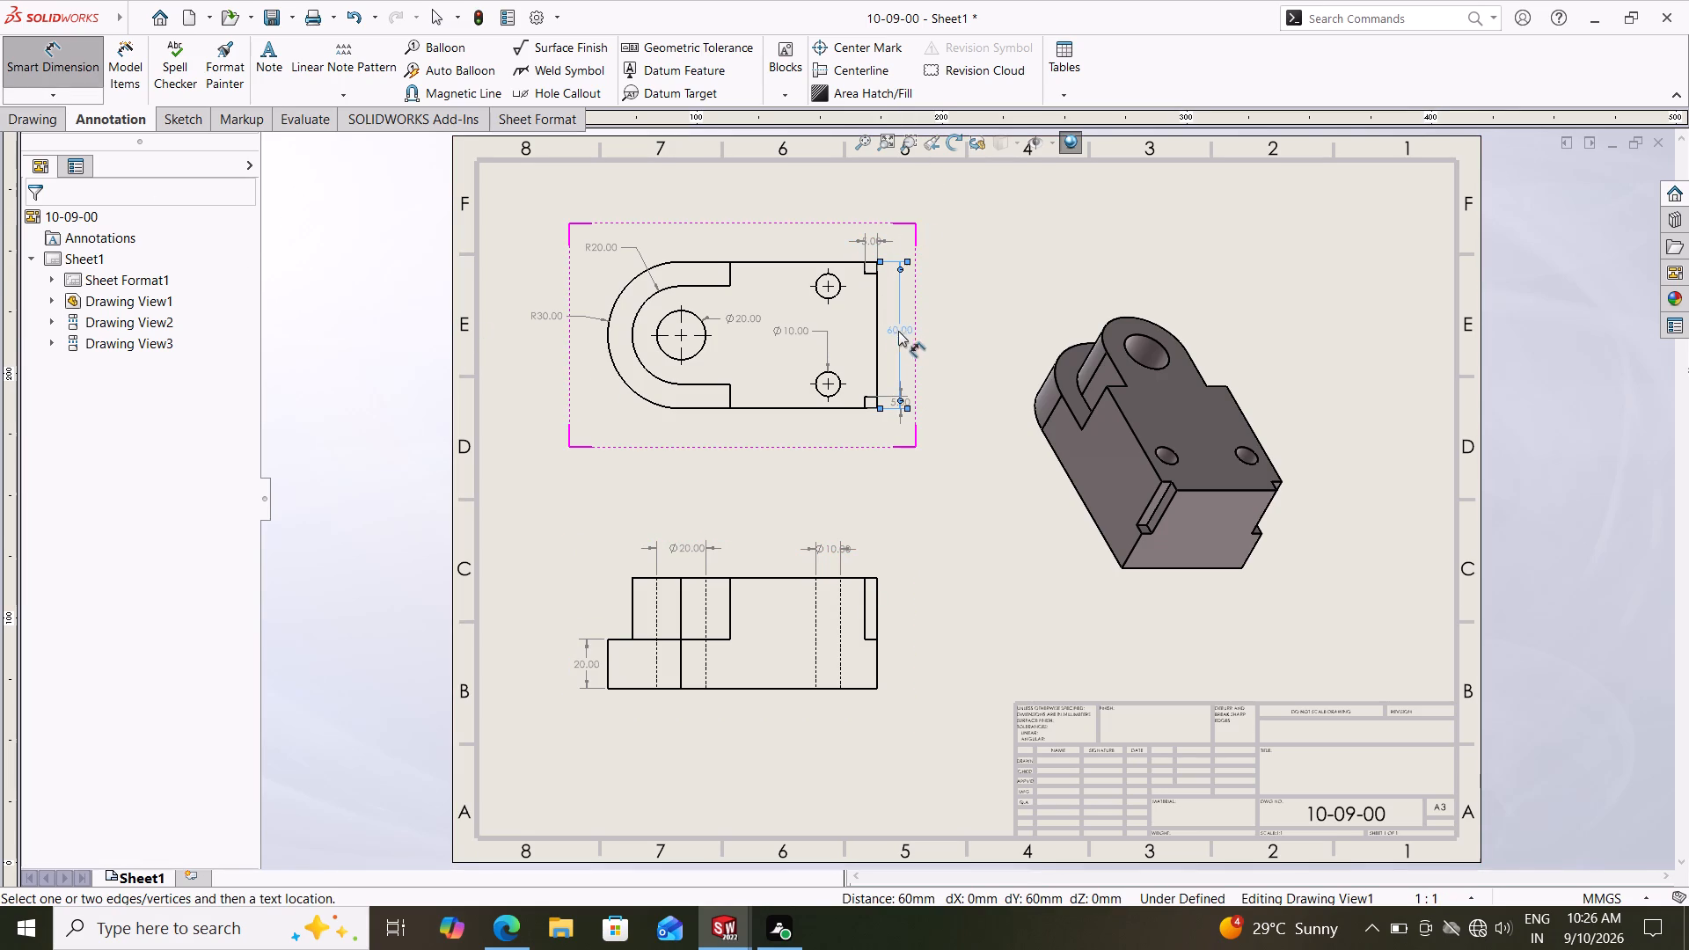
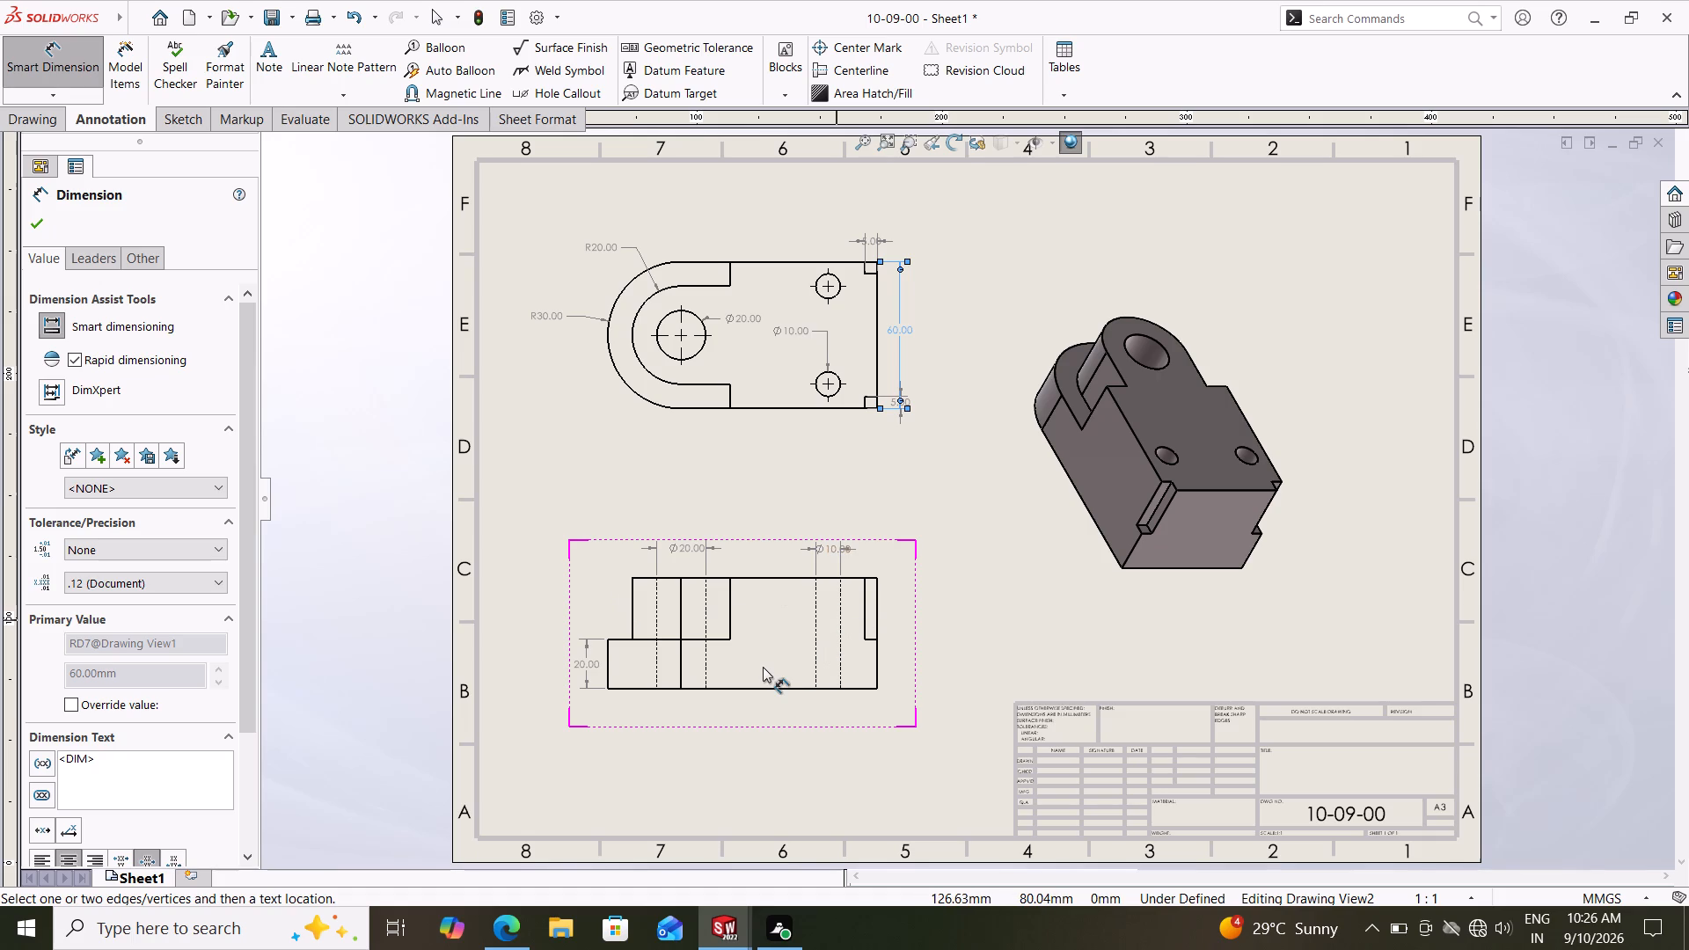
Finish dimensioning the front view and leave the Smart Dimension command.
click(33, 220)
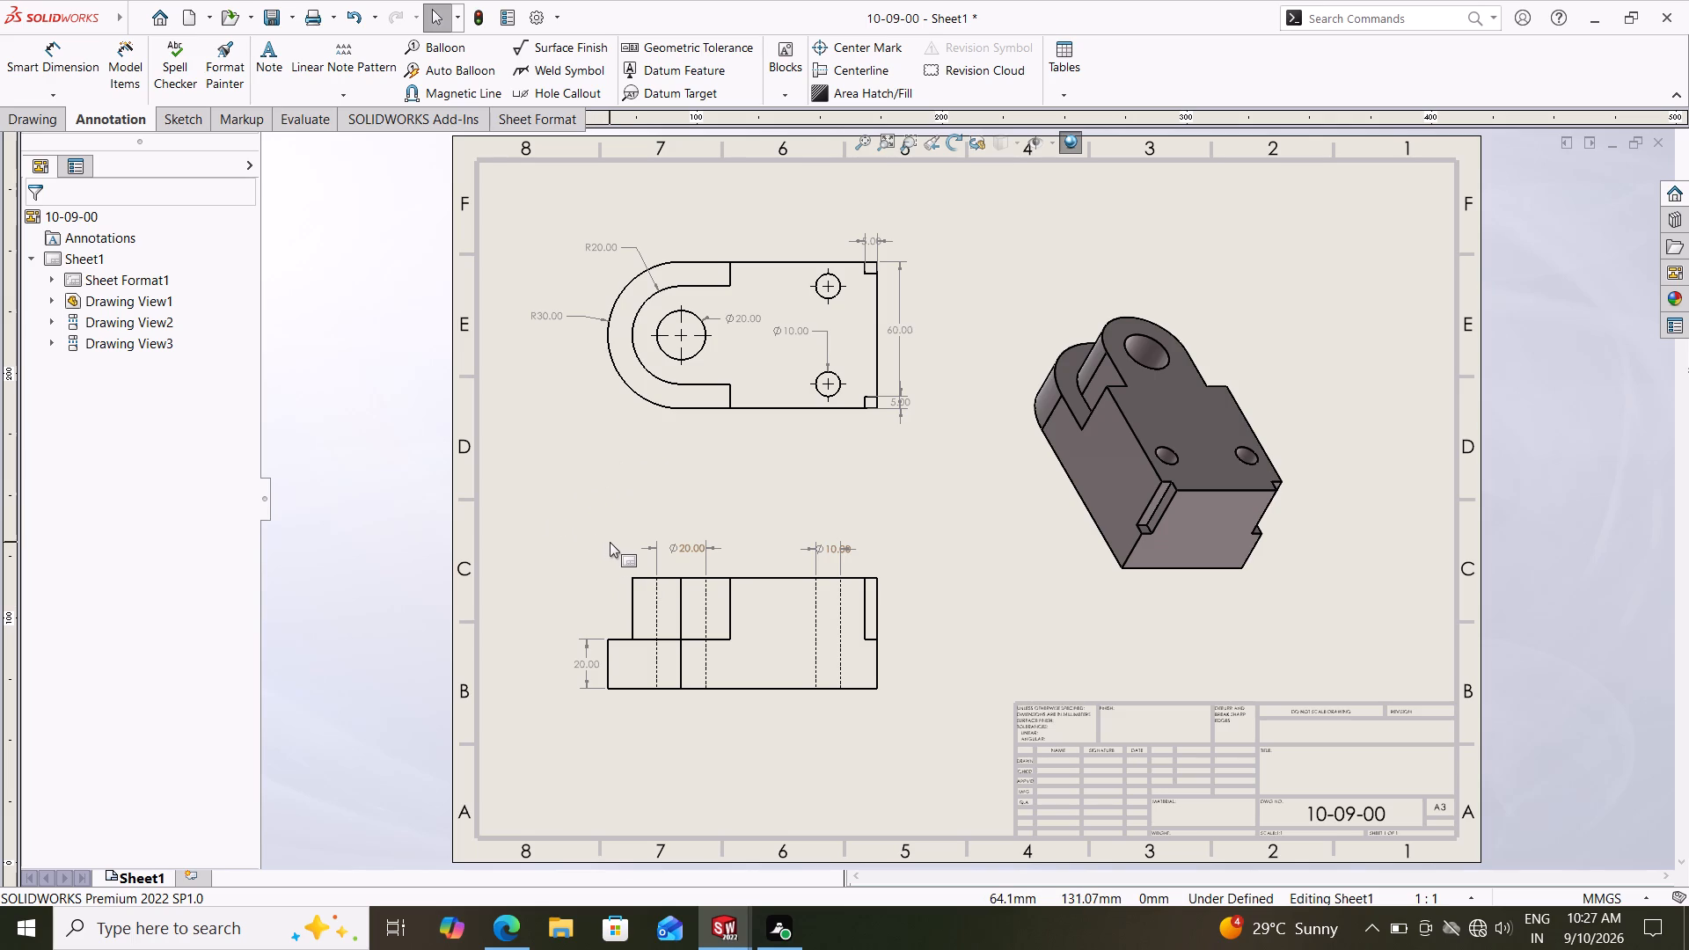
right_click(450, 478)
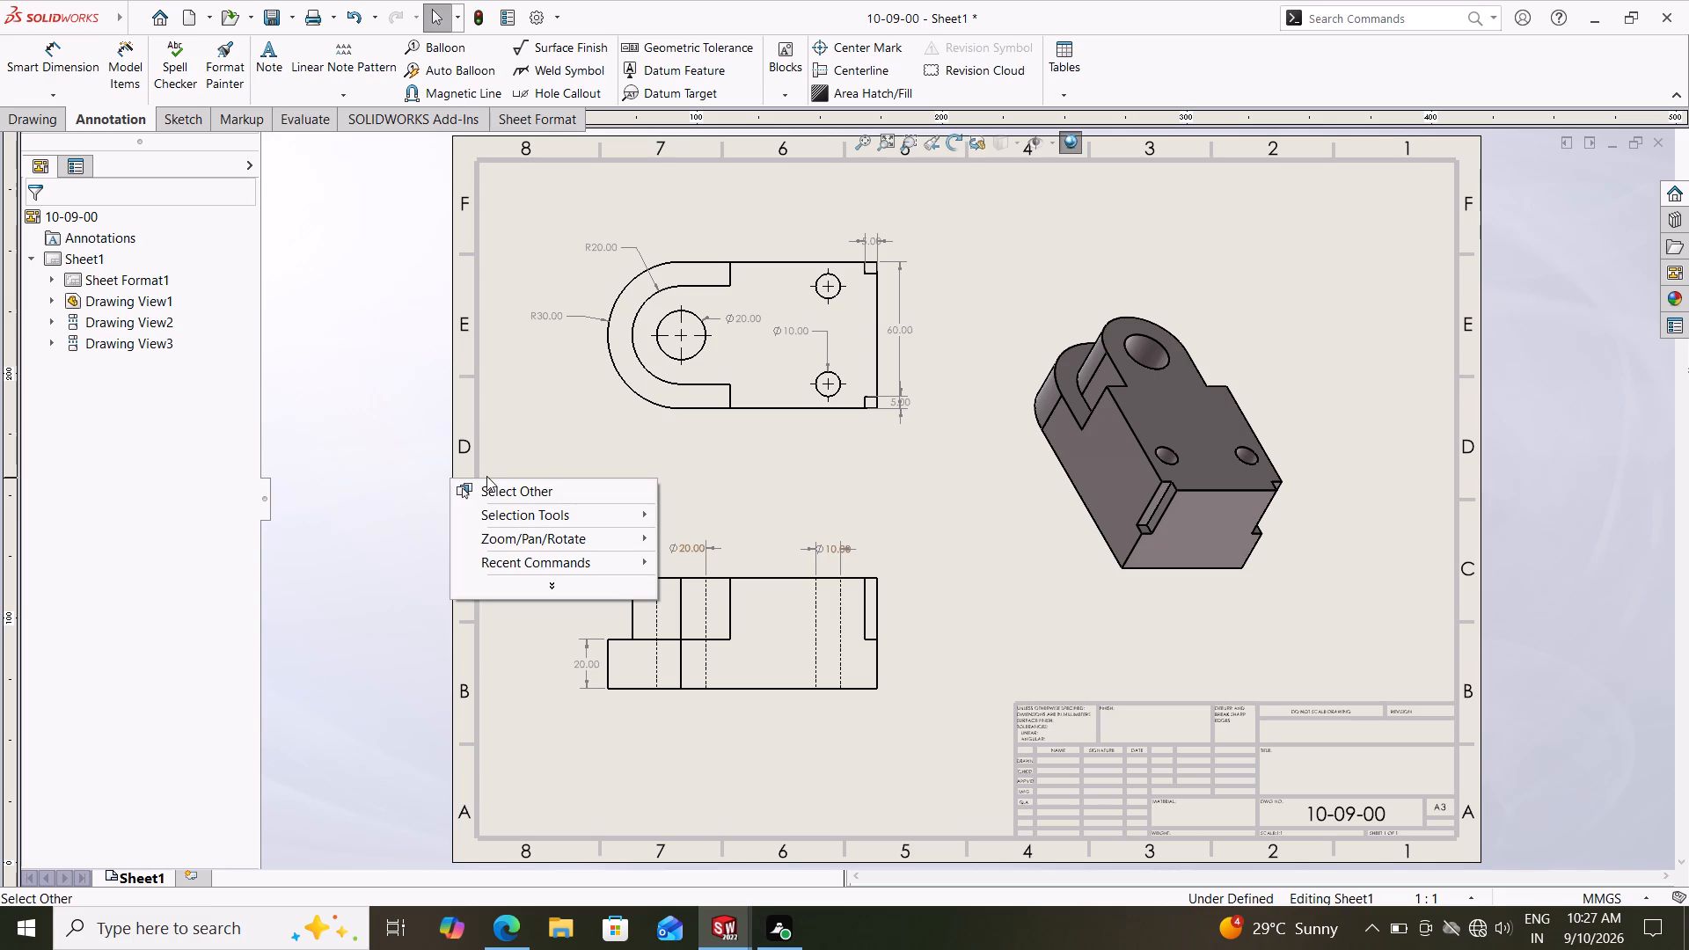
click(543, 386)
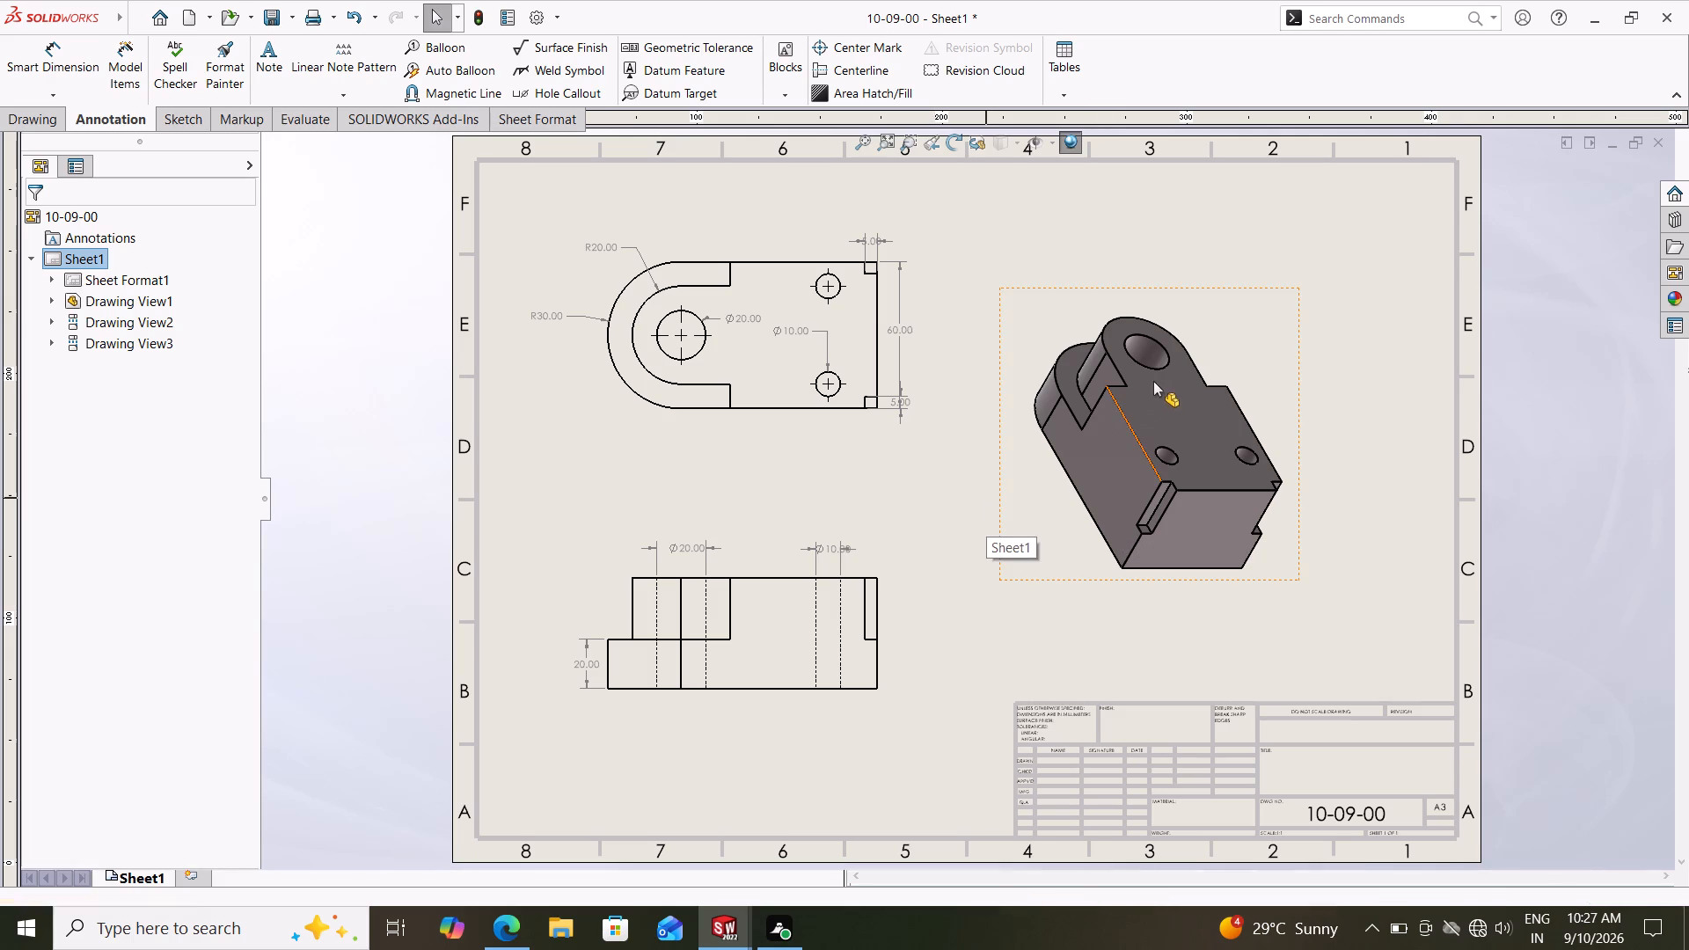
Move the shaded isometric view slightly up and to the right on the sheet, farther from the title block.
drag(1302, 299, 1319, 267)
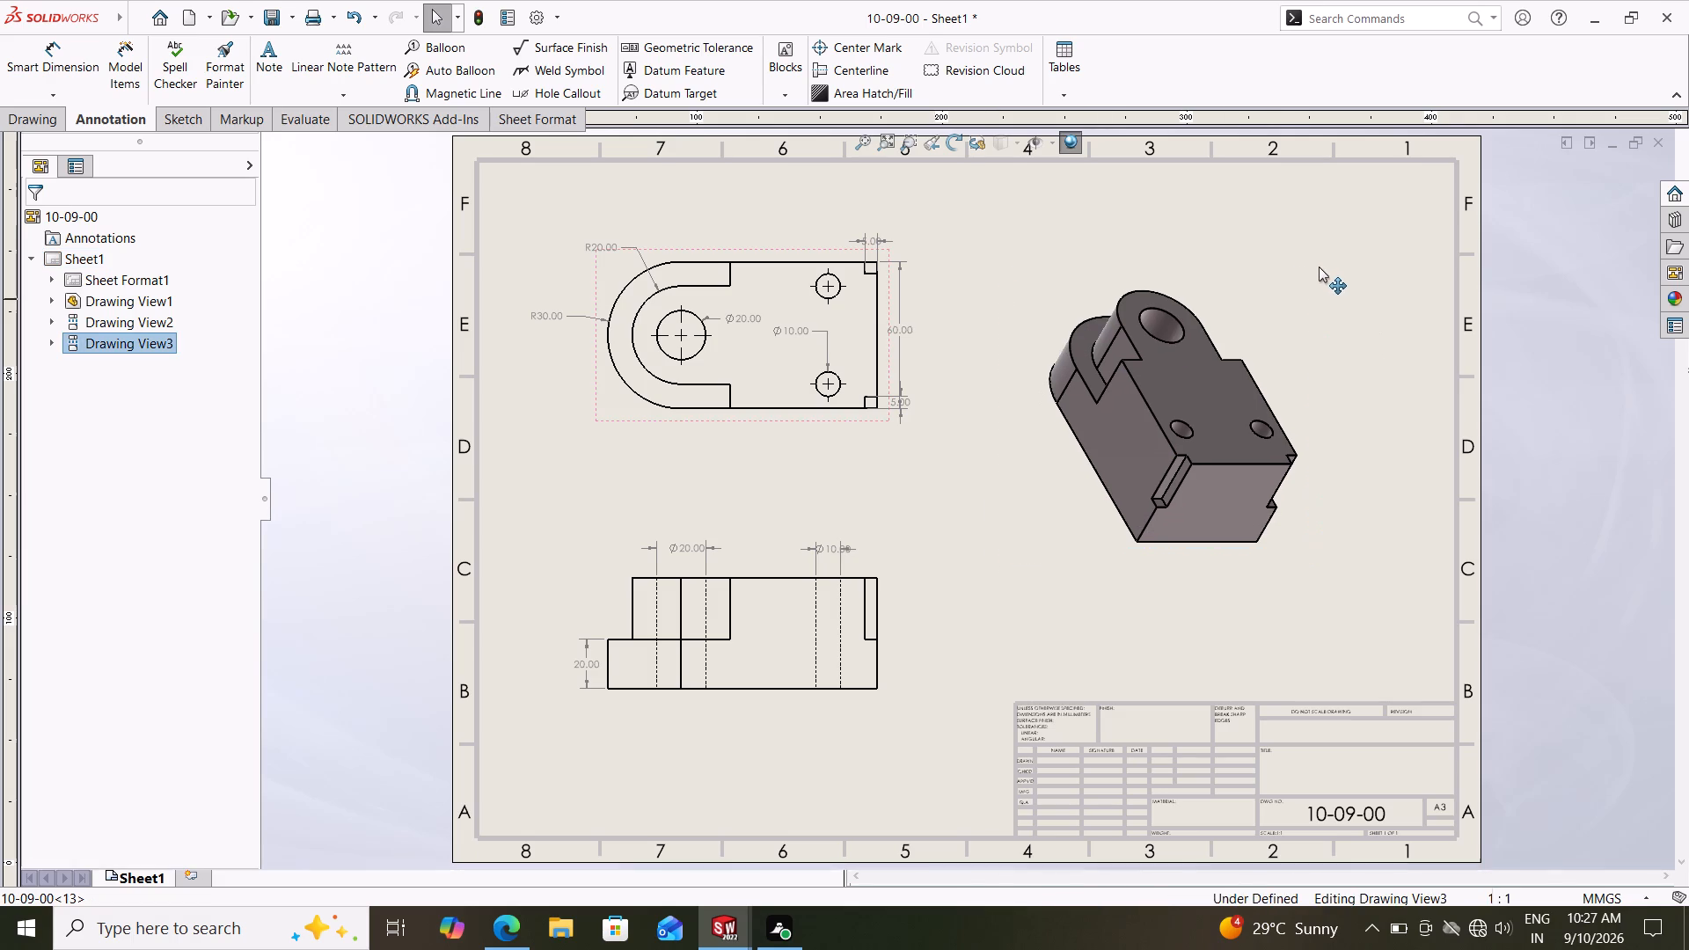
drag(1319, 267, 1320, 257)
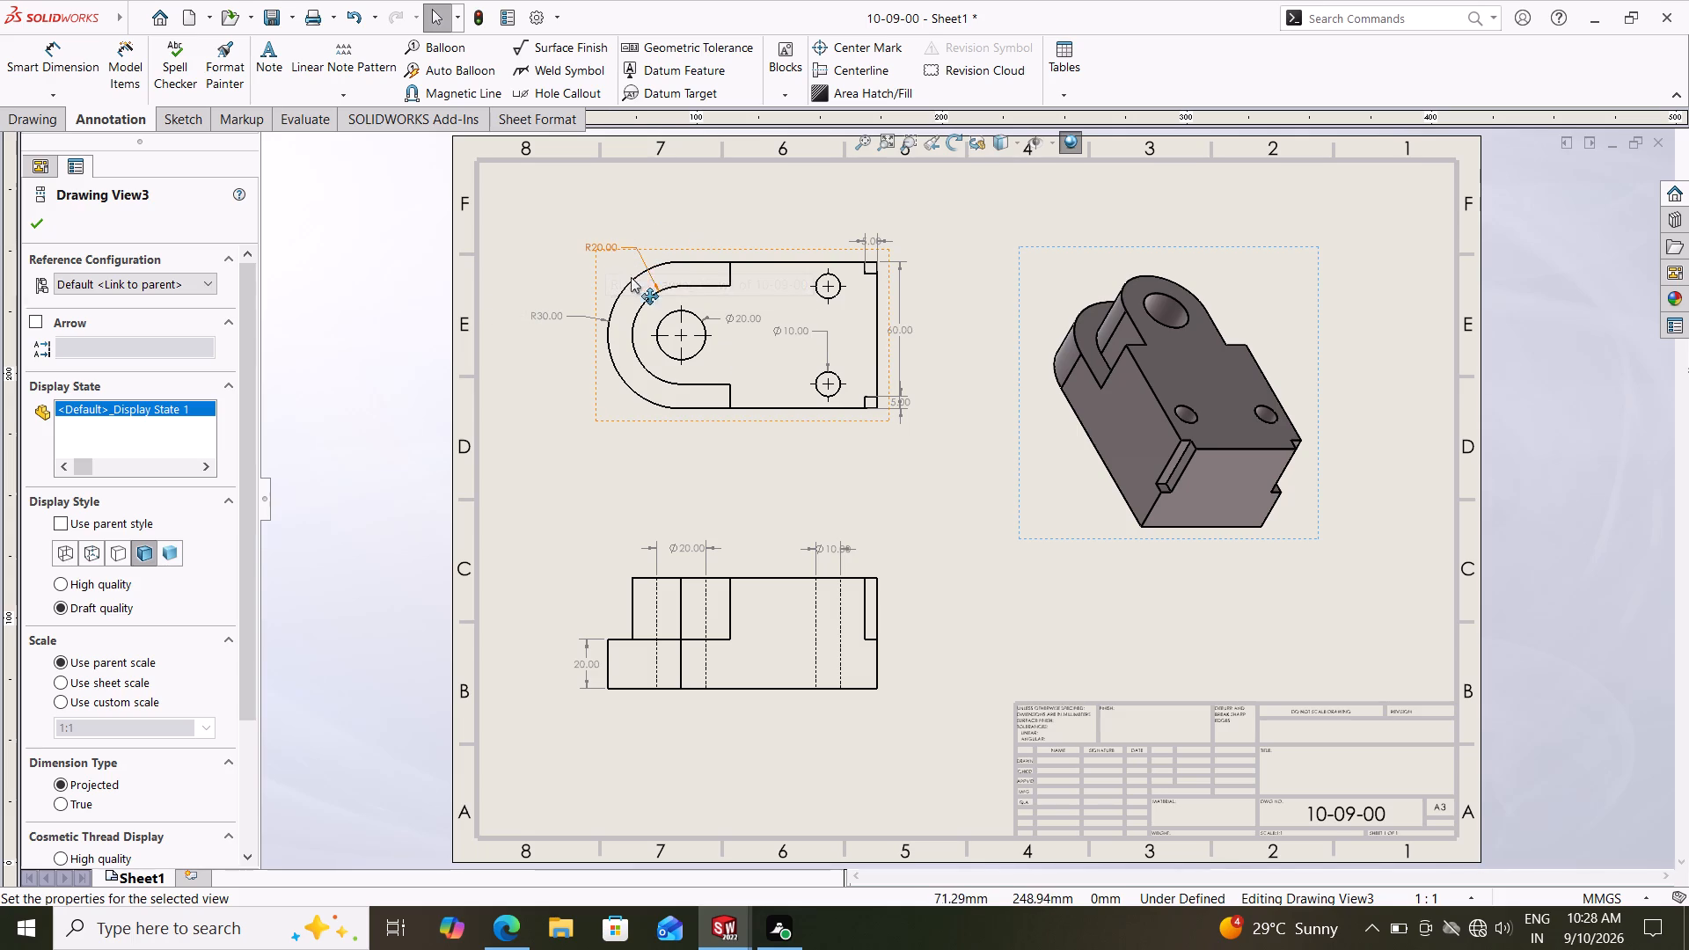
scroll(1261, 395, up, 1)
scroll(1216, 429, down, 2)
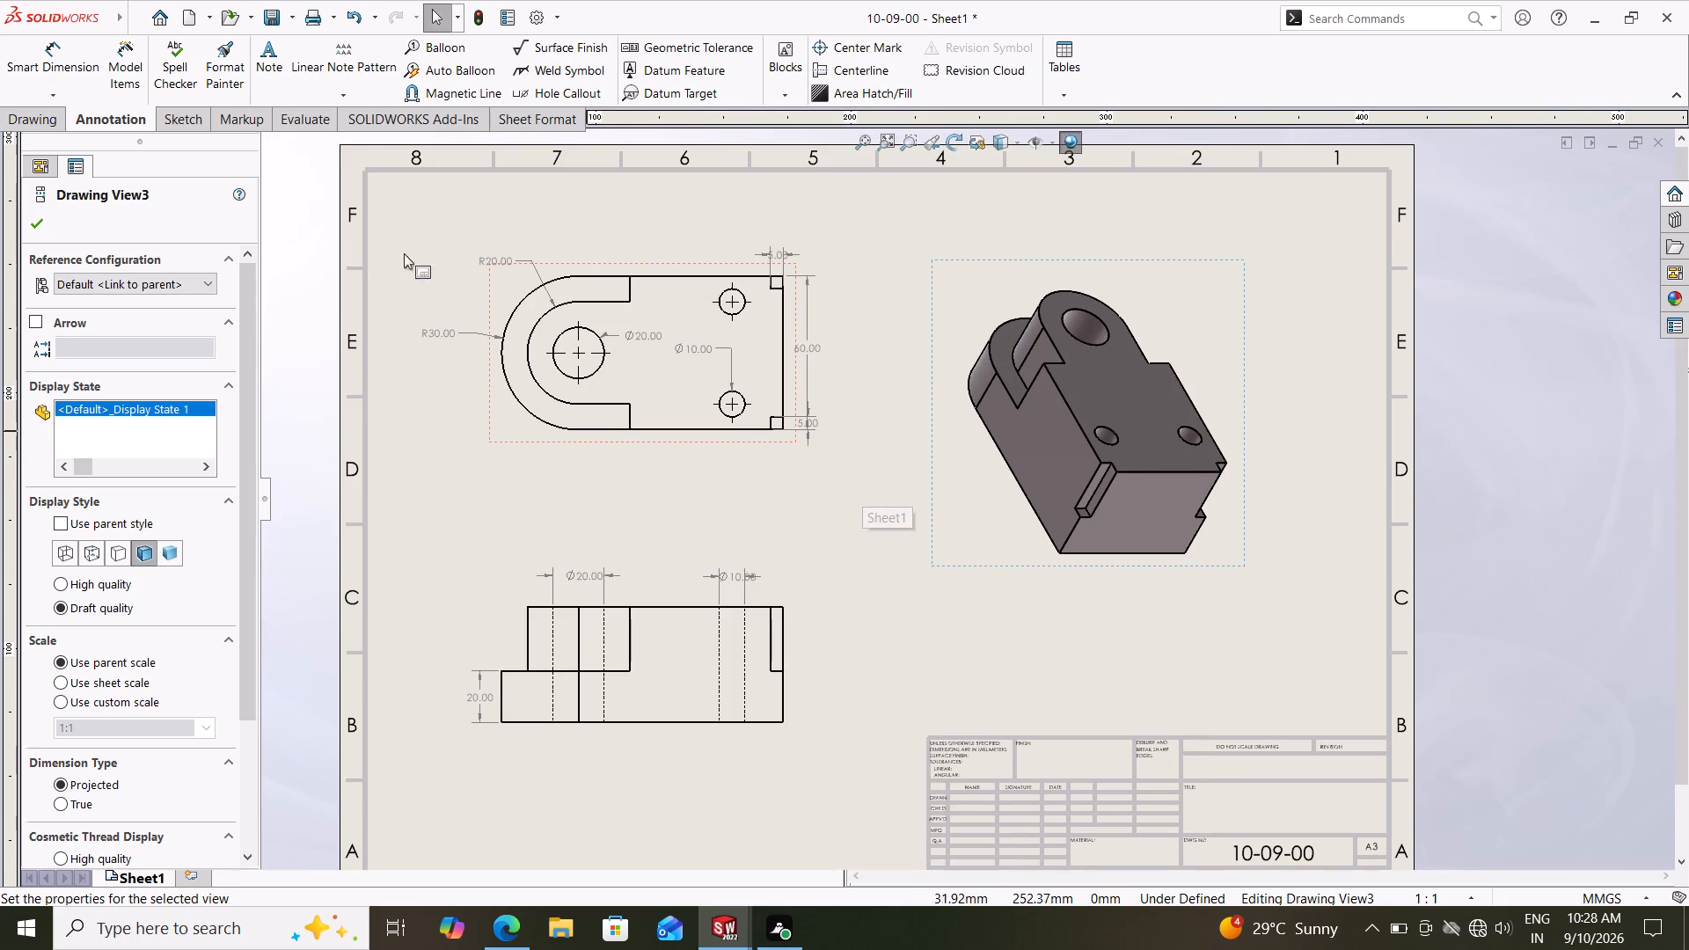
click(42, 230)
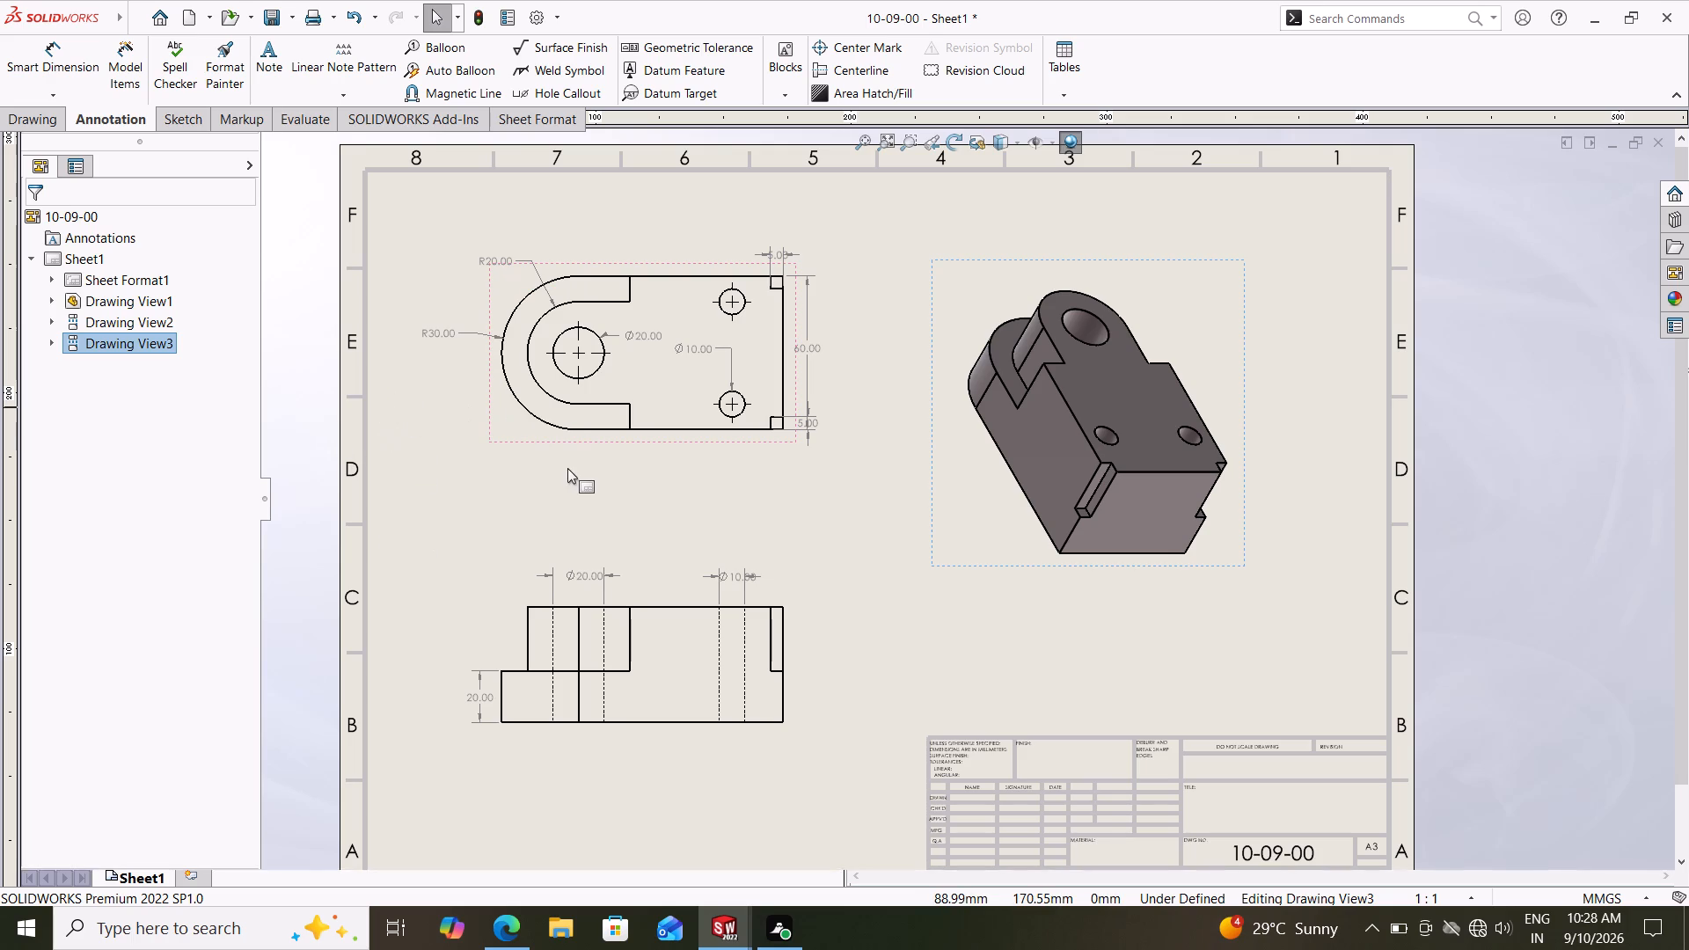
Save the drawing as 10-09-00 in the Documents folder in SOLIDWORKS Drawing format.
click(293, 20)
click(305, 69)
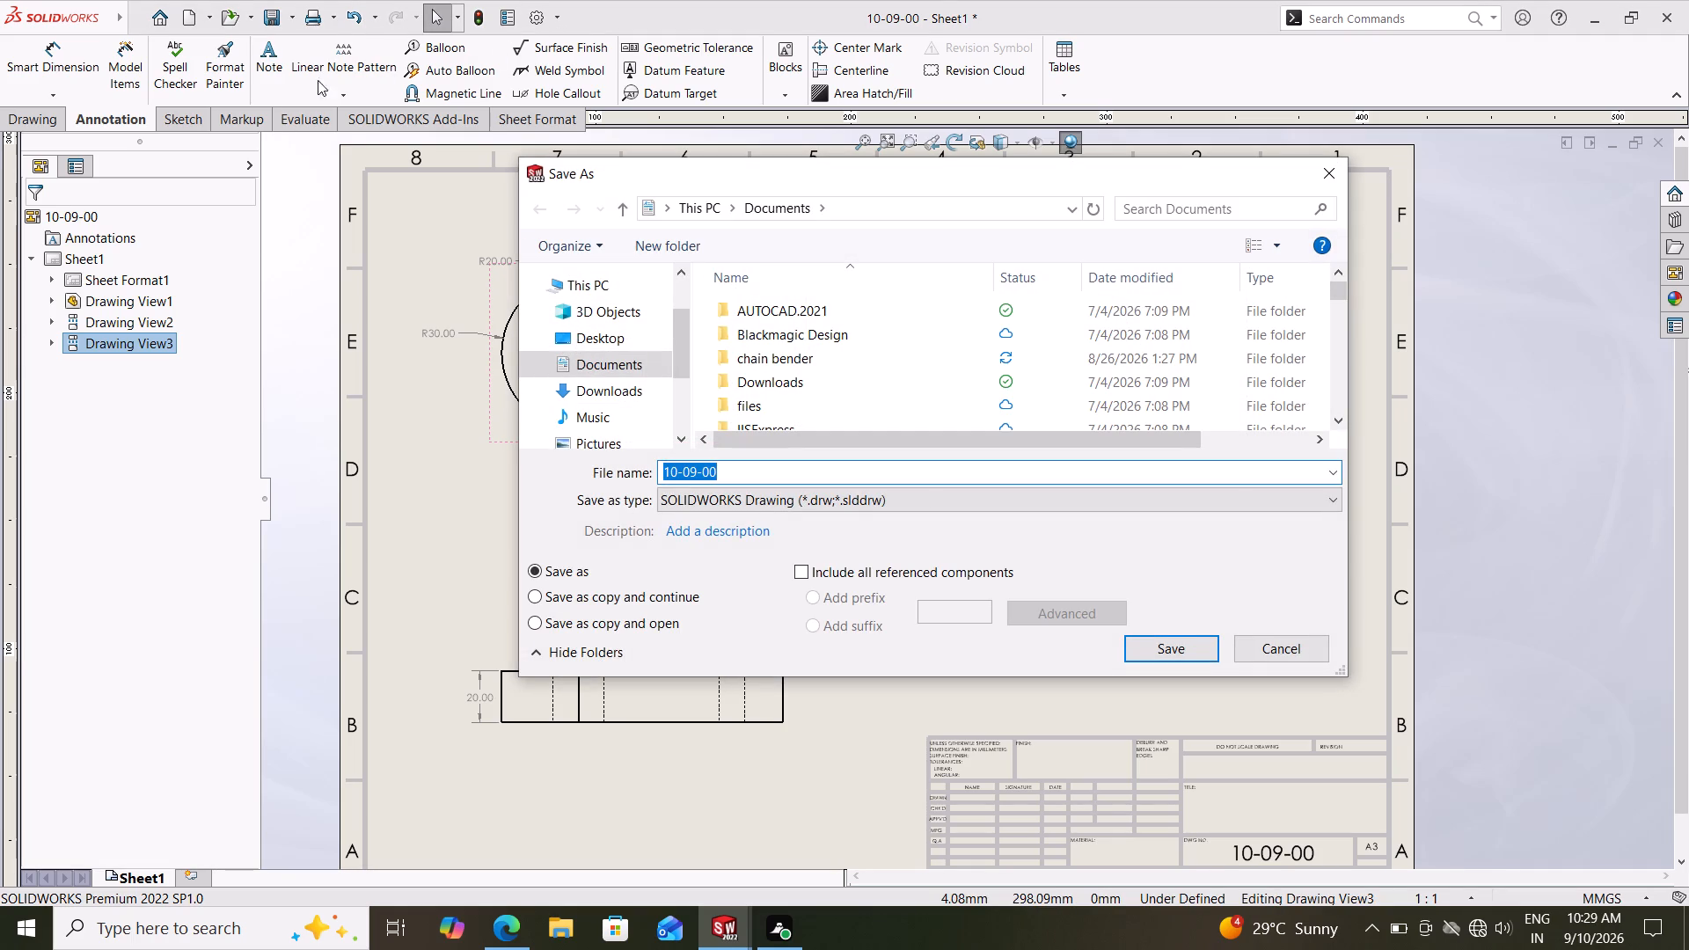
click(1173, 632)
click(1173, 647)
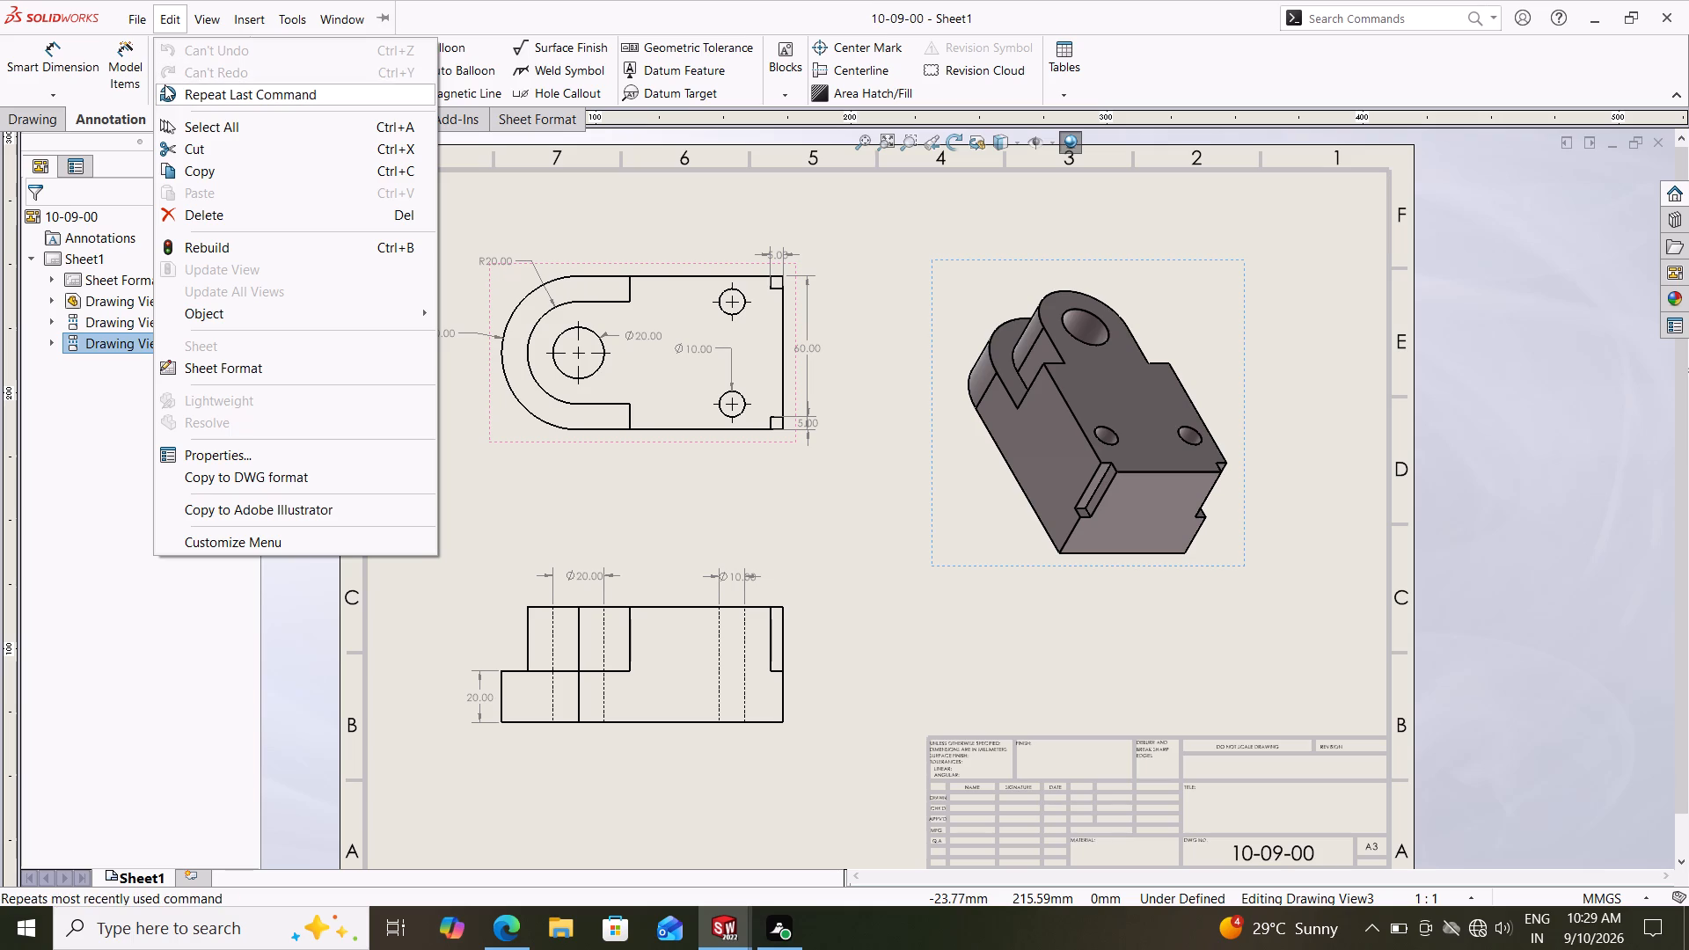
Save a PDF copy of the drawing as 10-09-00 in the Documents folder.
click(190, 164)
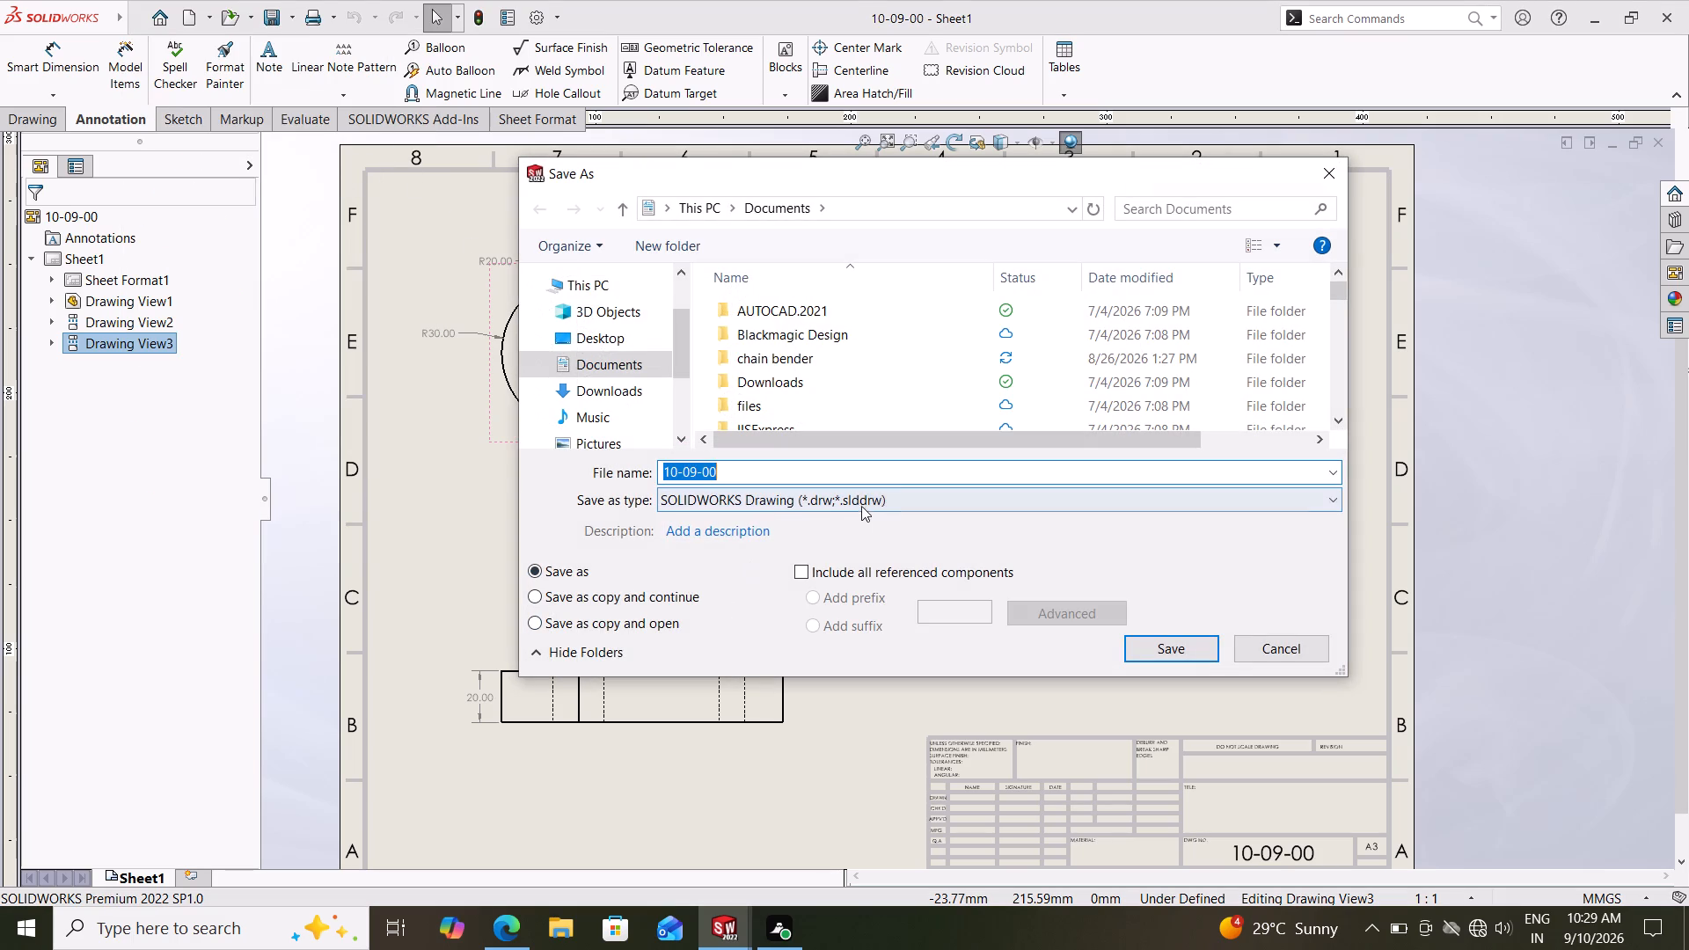
click(898, 491)
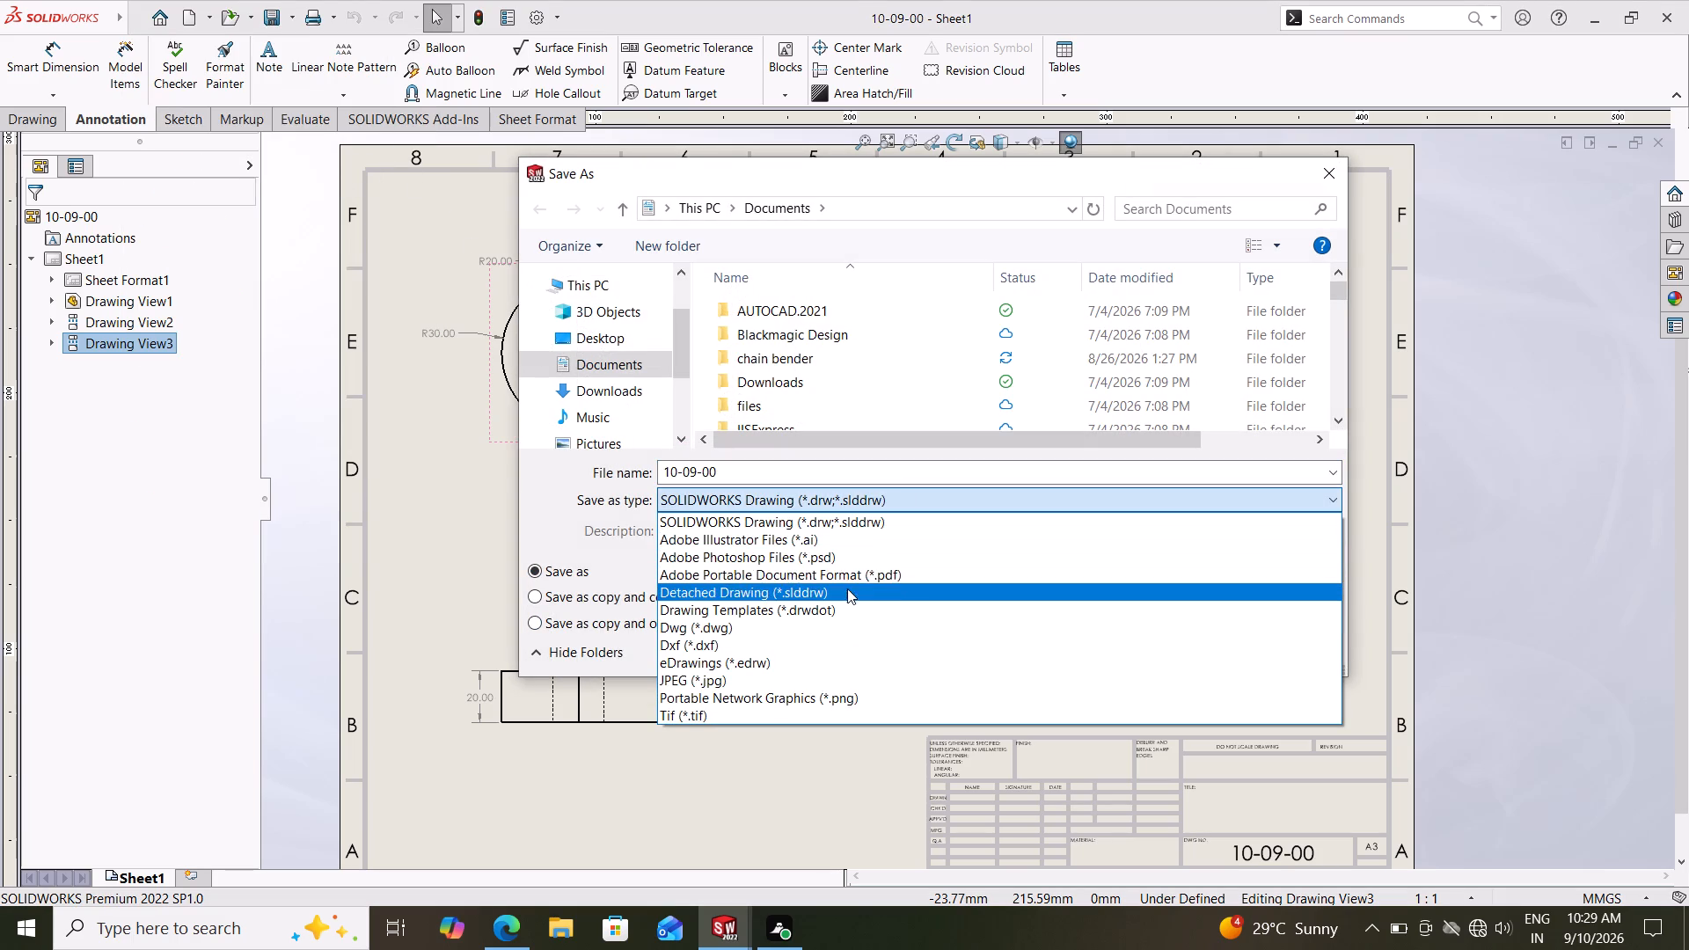
click(860, 578)
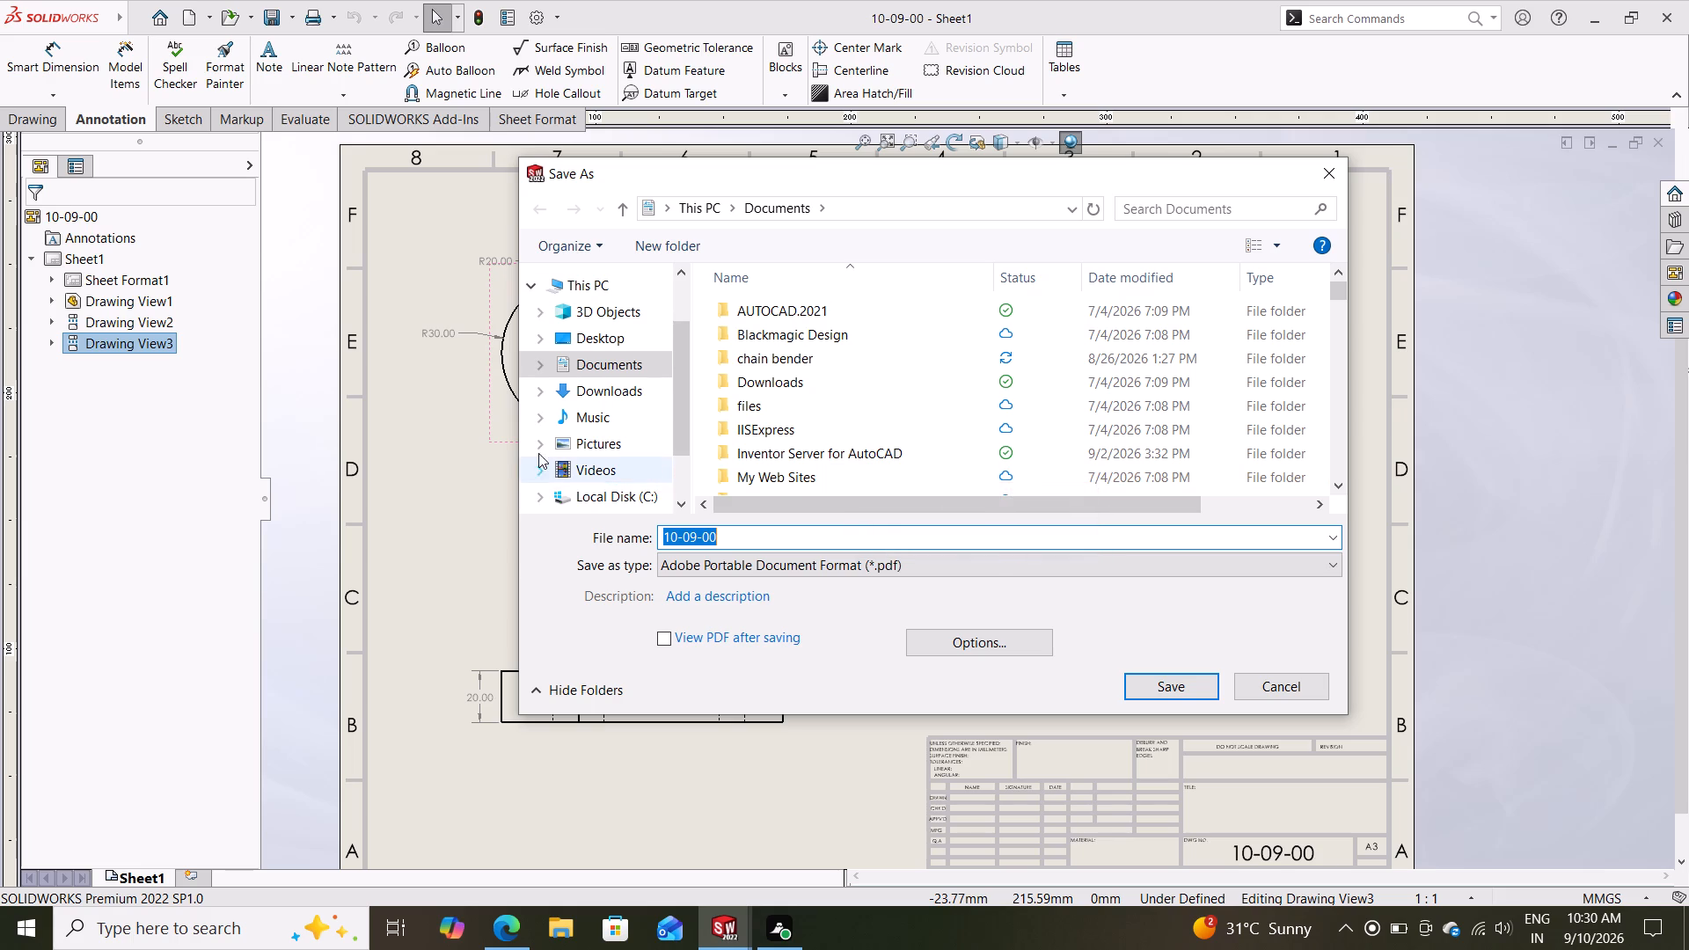
click(1181, 689)
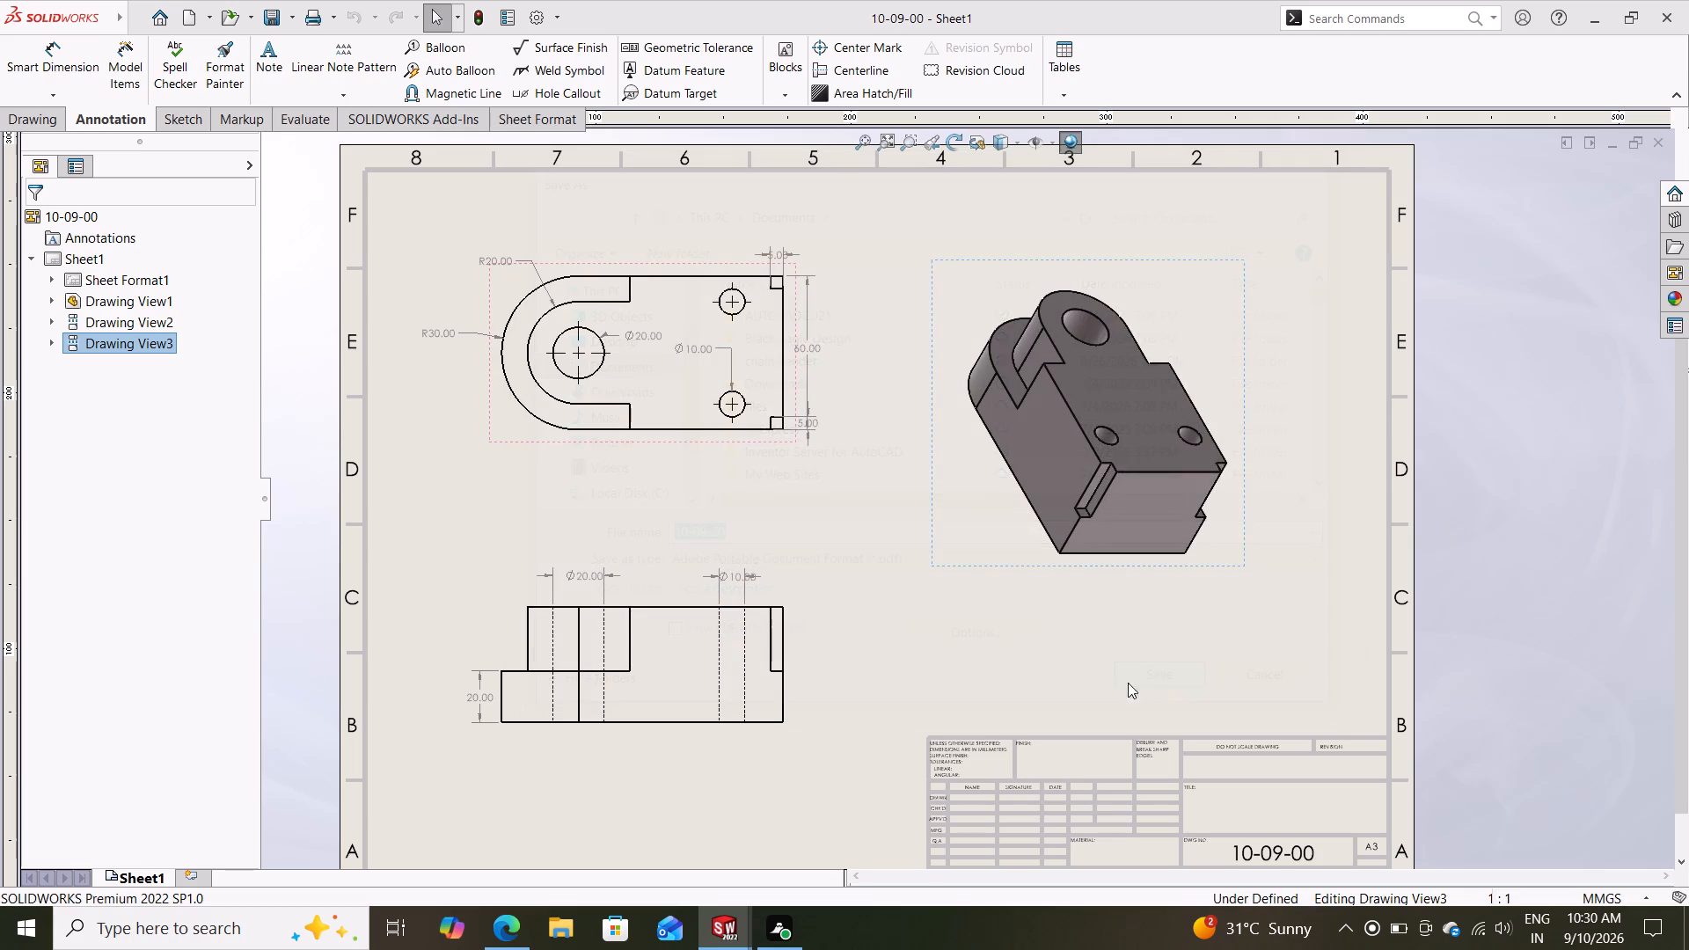